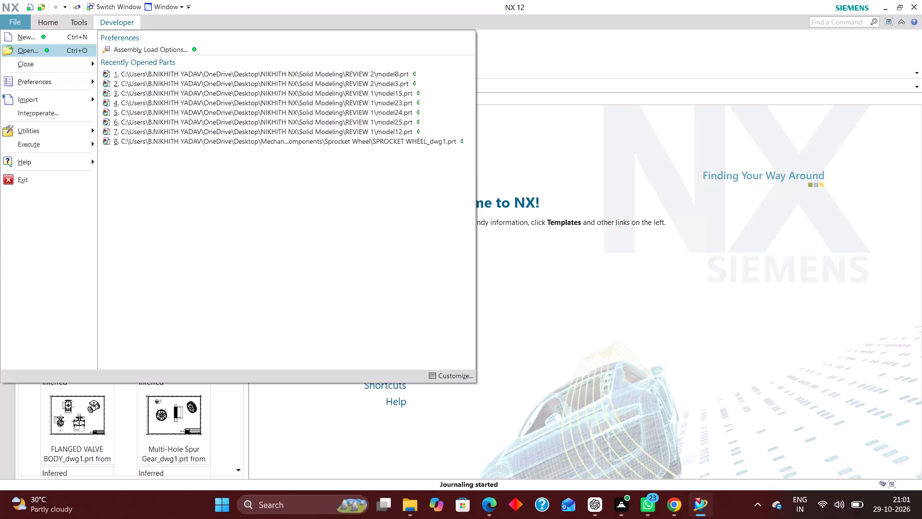
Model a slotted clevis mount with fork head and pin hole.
Create a new millimetre Model part, model1.prt, in the desktop folder Mechanical Components\CLEVIS MOUNT.
click(39, 38)
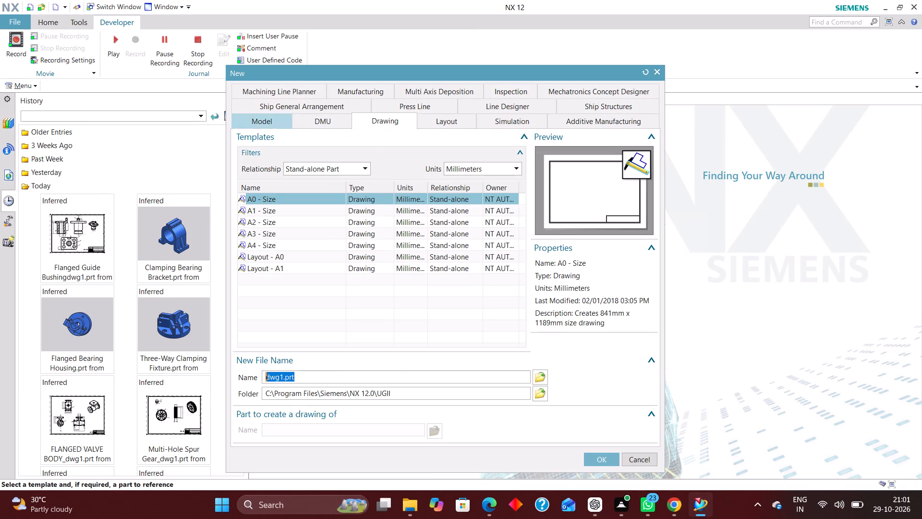
click(242, 118)
click(546, 392)
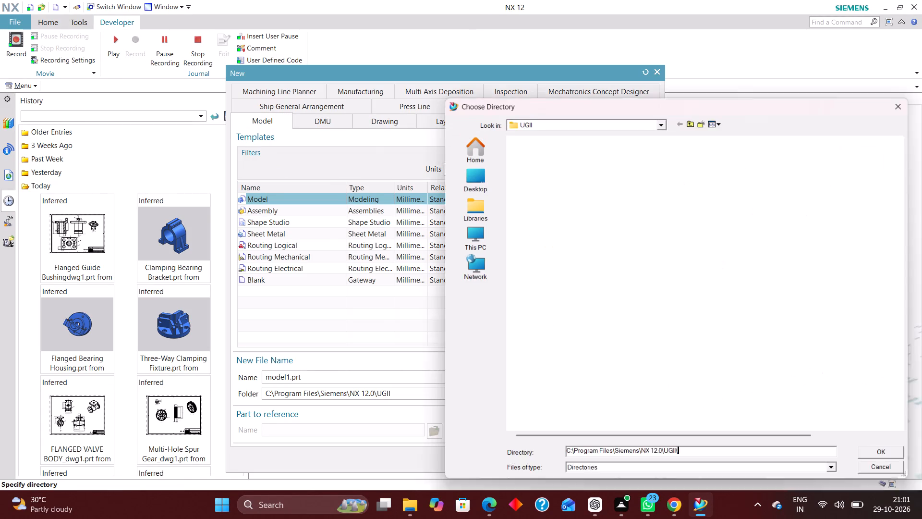
click(481, 172)
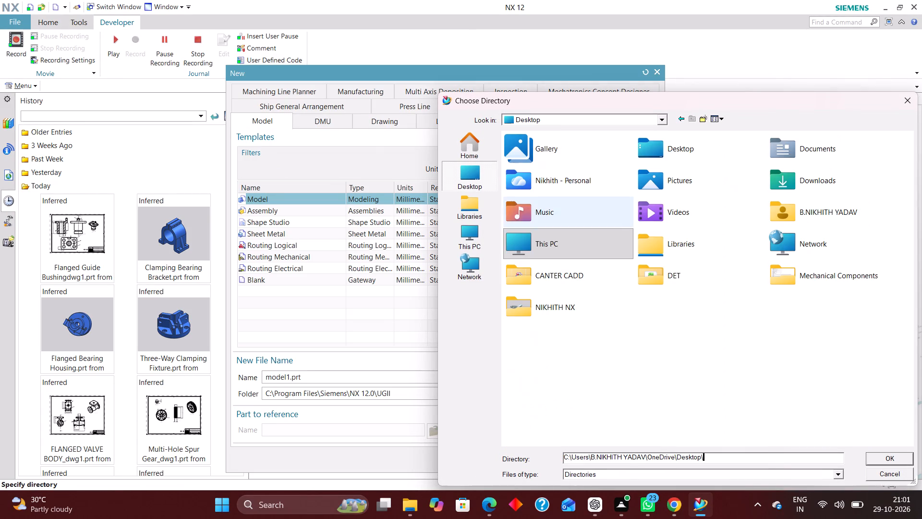
double_click(776, 281)
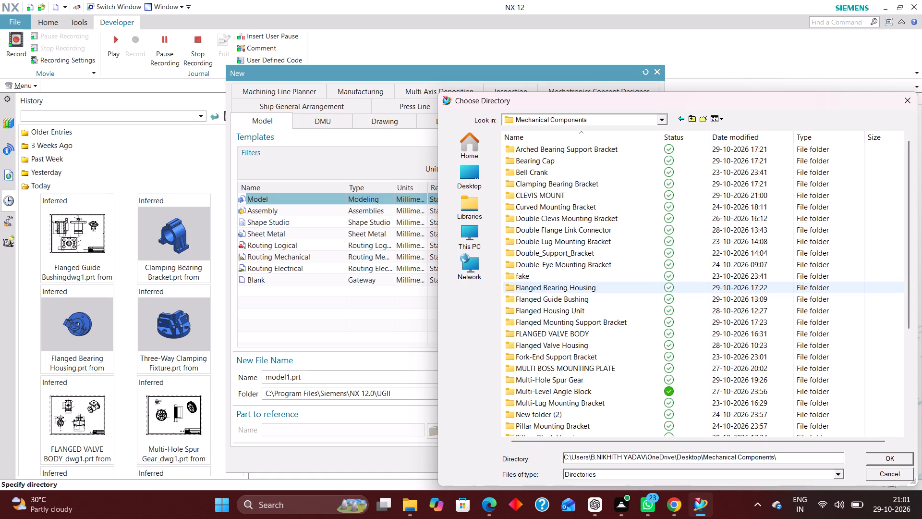
scroll(527, 301, down, 7)
scroll(557, 367, down, 5)
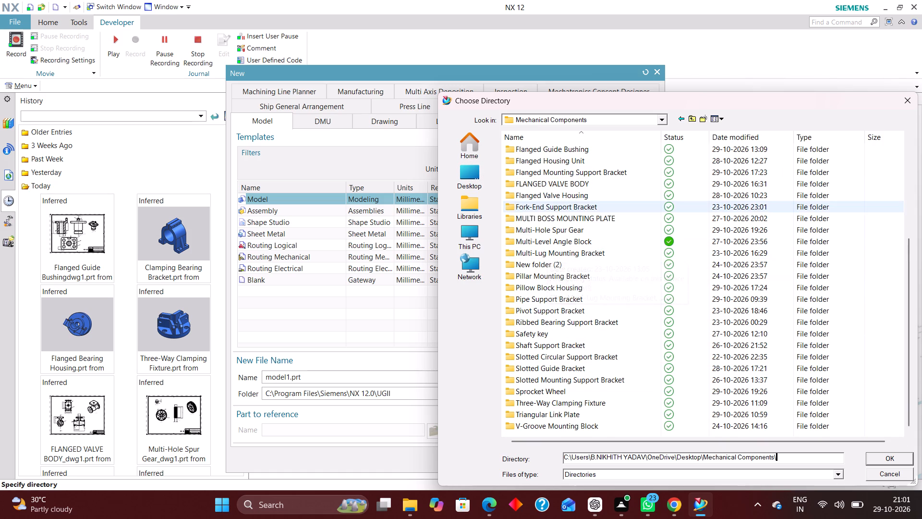
scroll(531, 185, up, 4)
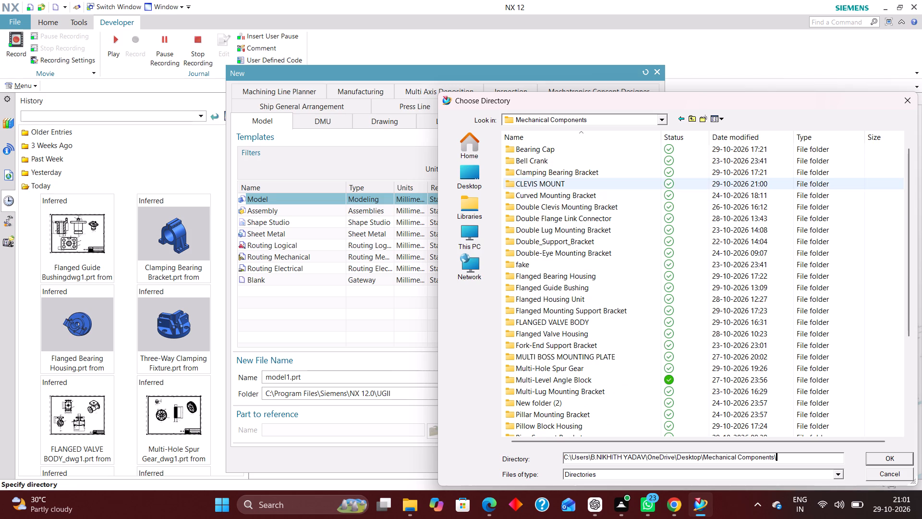
double_click(546, 181)
double_click(587, 183)
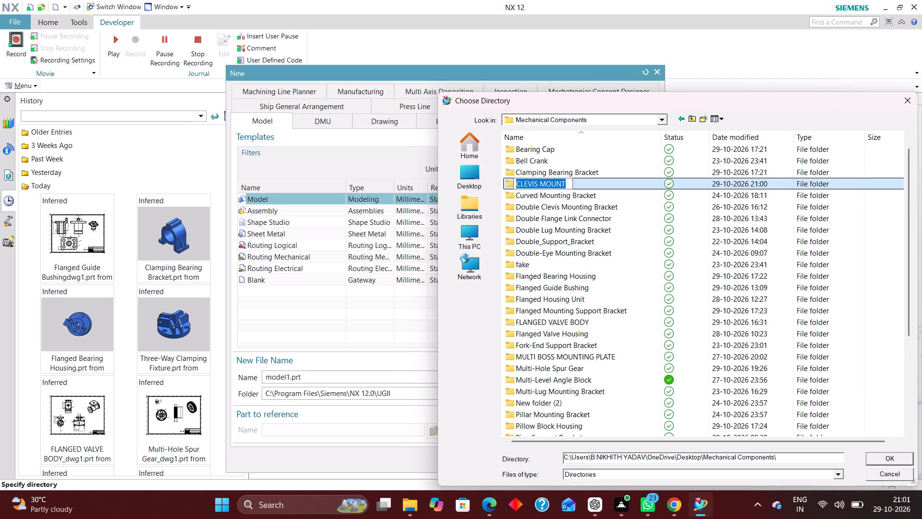
click(901, 457)
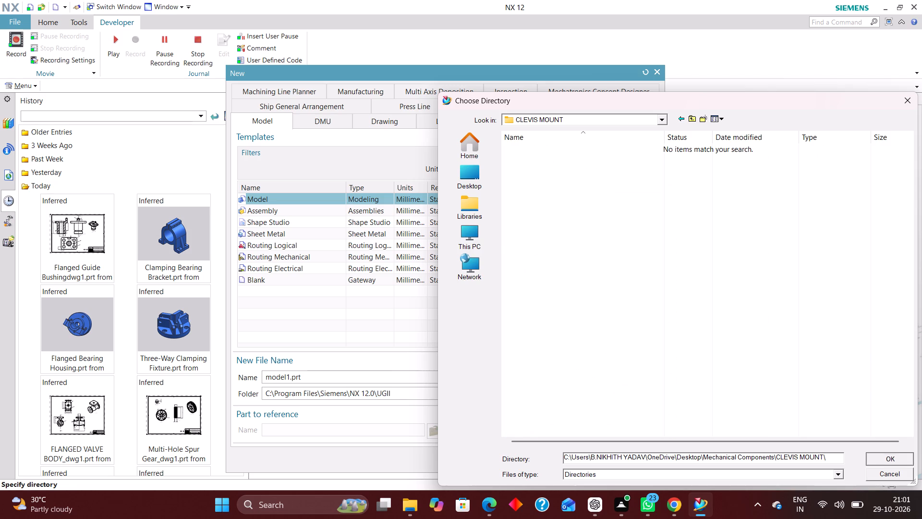
click(593, 458)
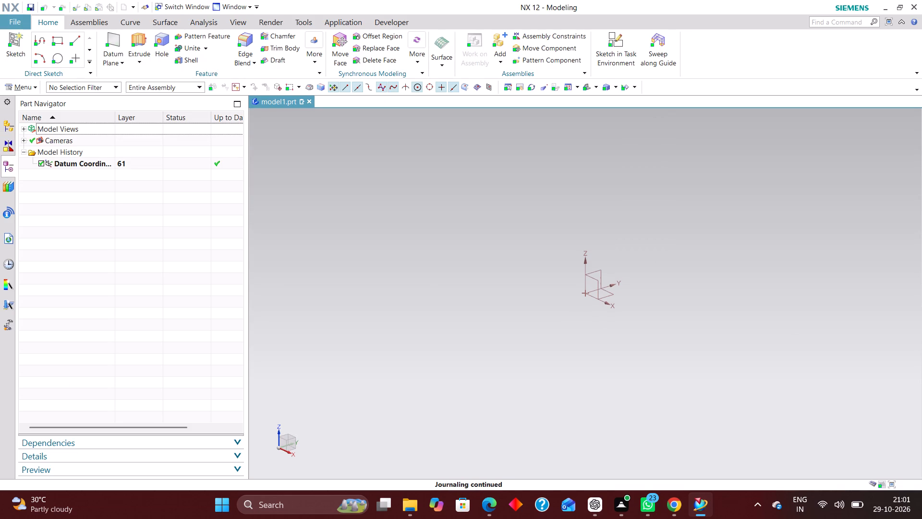
Configure the sketch preferences with auto dimension display and continuous auto dimensioning off, and dimension labels shown as Value.
click(36, 89)
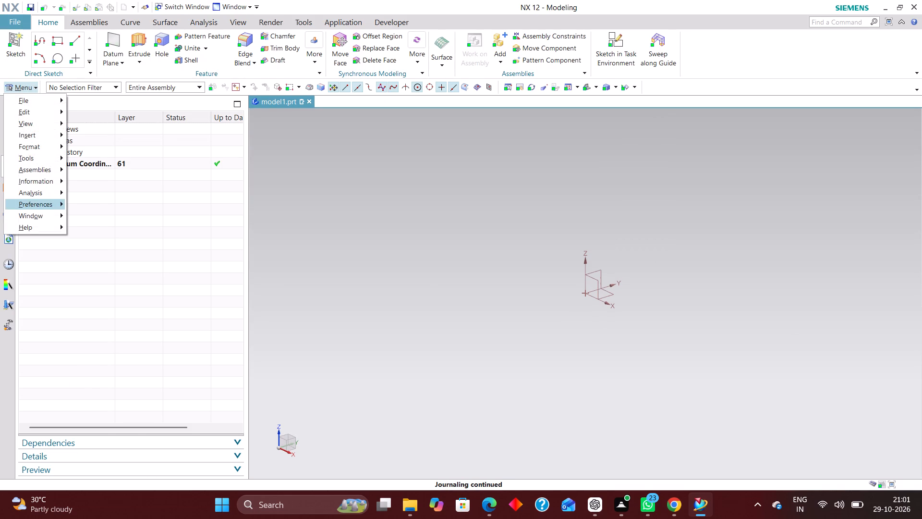
click(50, 201)
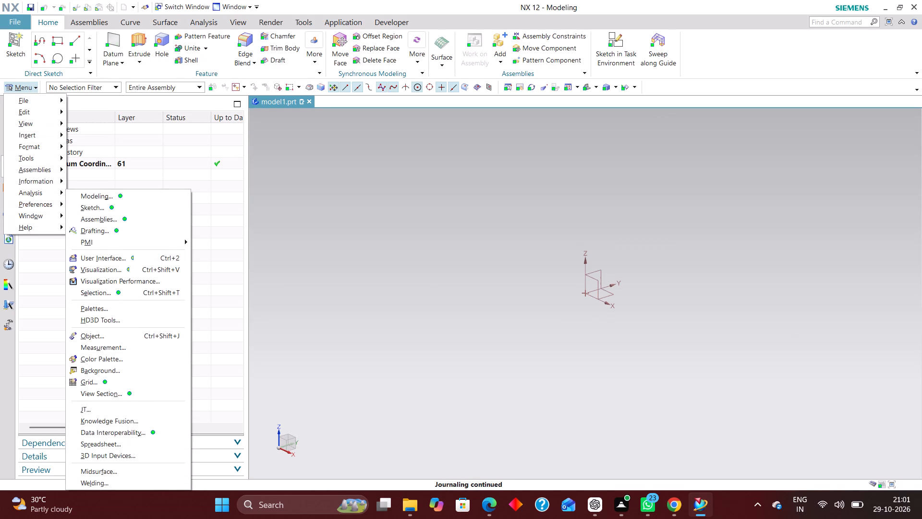
click(103, 207)
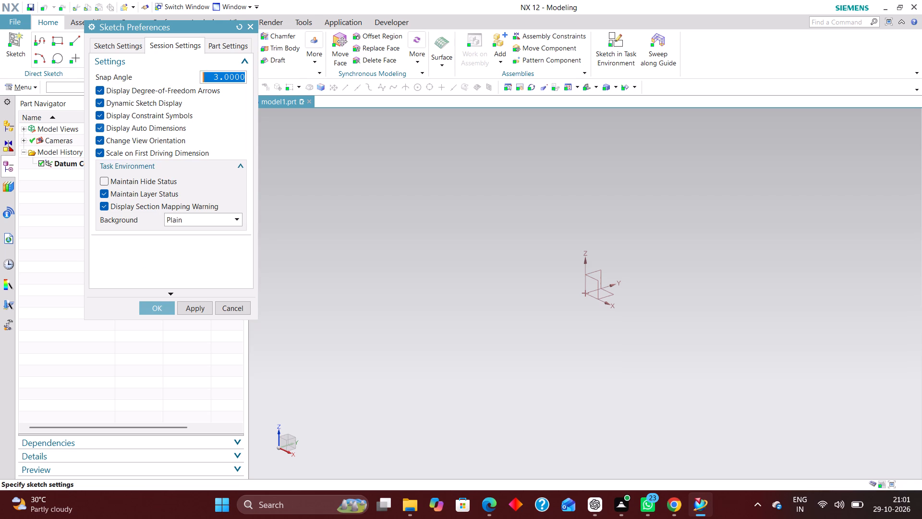
click(134, 127)
click(117, 44)
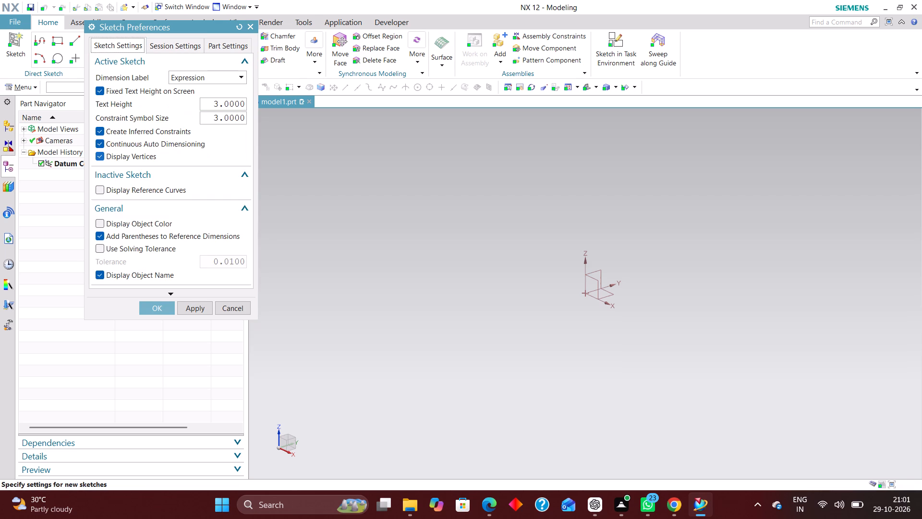
click(140, 143)
click(216, 76)
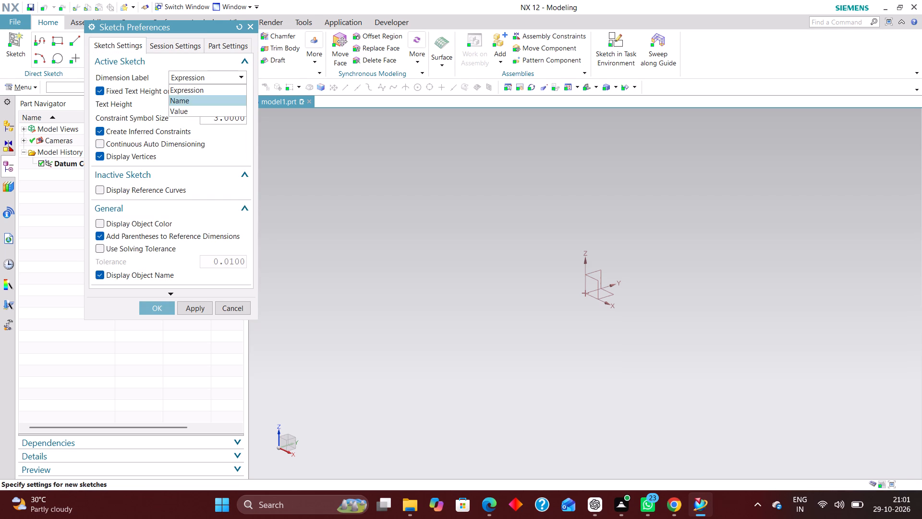
click(208, 109)
click(164, 304)
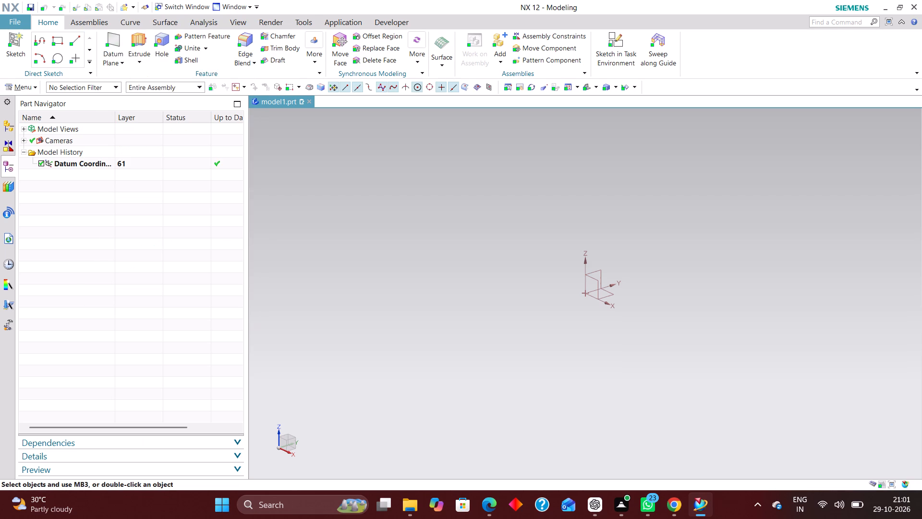
Start a sketch on the XY datum plane, consulting the clevis reference drawing in Edge and closing its windows along the way.
click(618, 33)
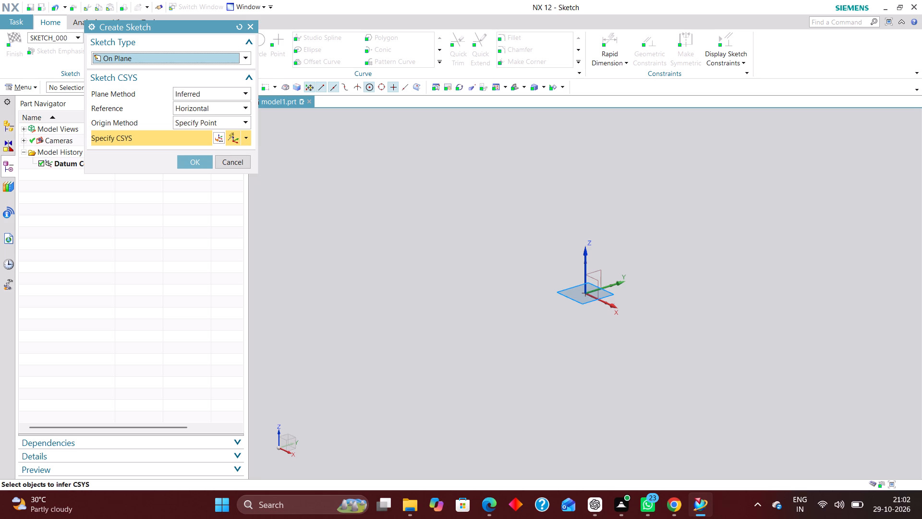
click(412, 505)
click(492, 507)
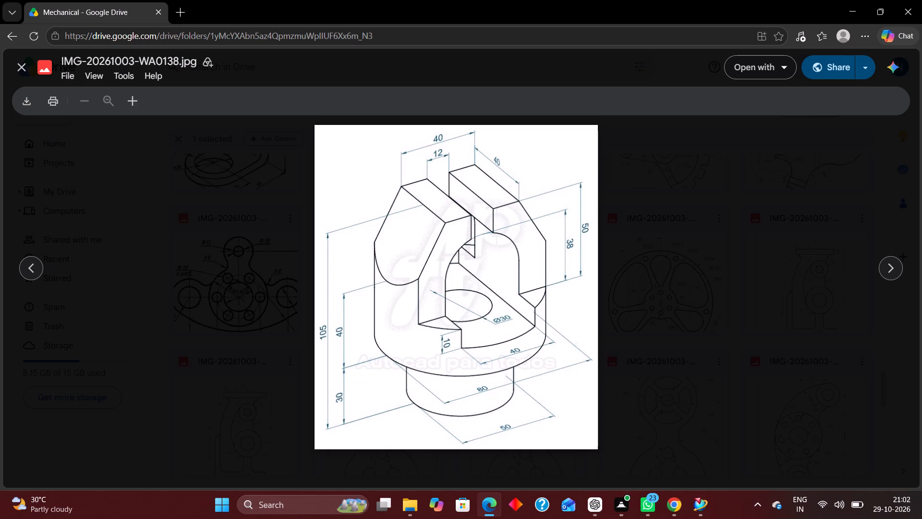
click(21, 63)
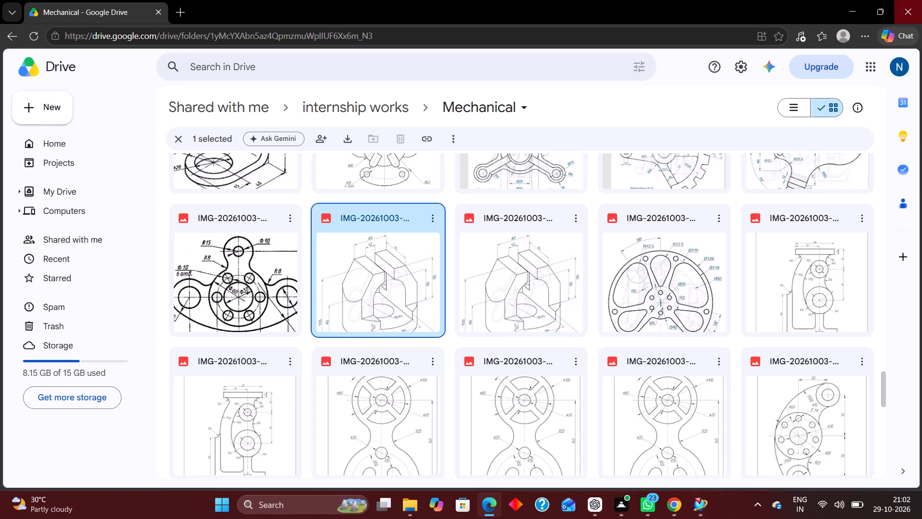
click(921, 12)
click(909, 13)
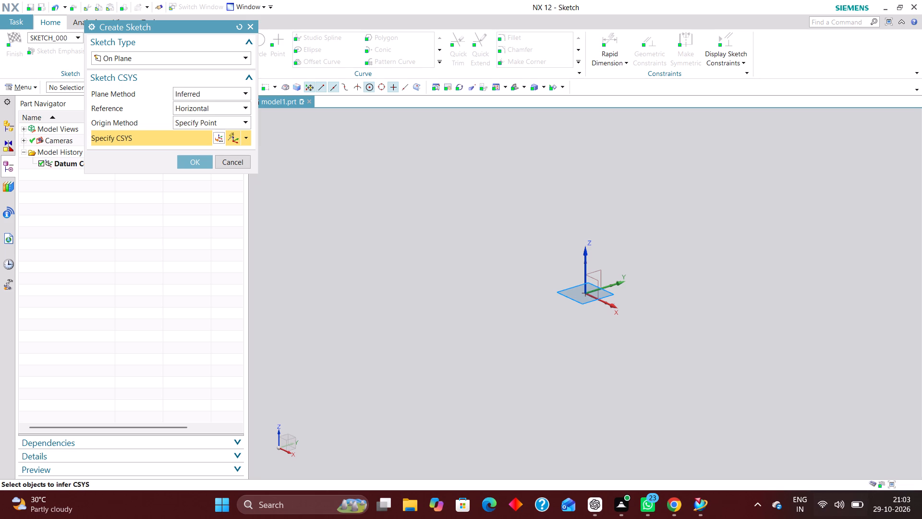
click(609, 293)
click(194, 162)
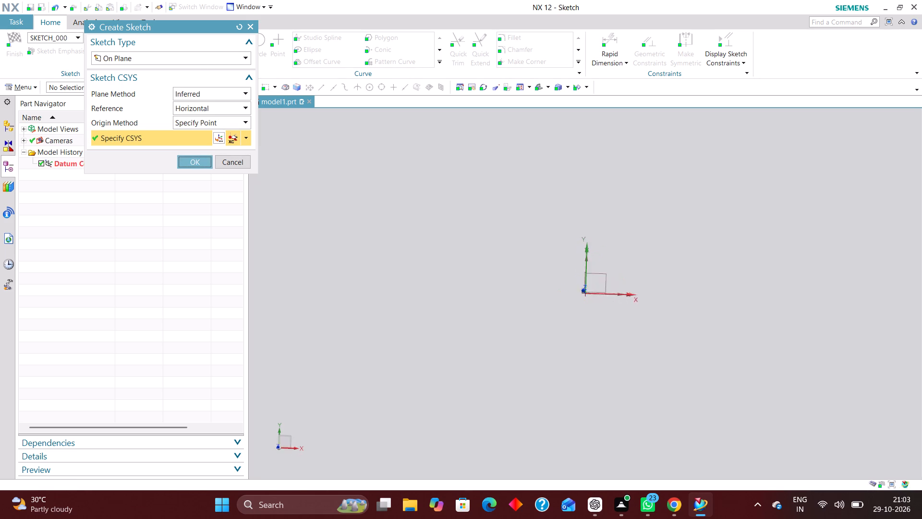
Draw a 50 mm diameter circle centred on the sketch origin and finish the sketch.
click(255, 42)
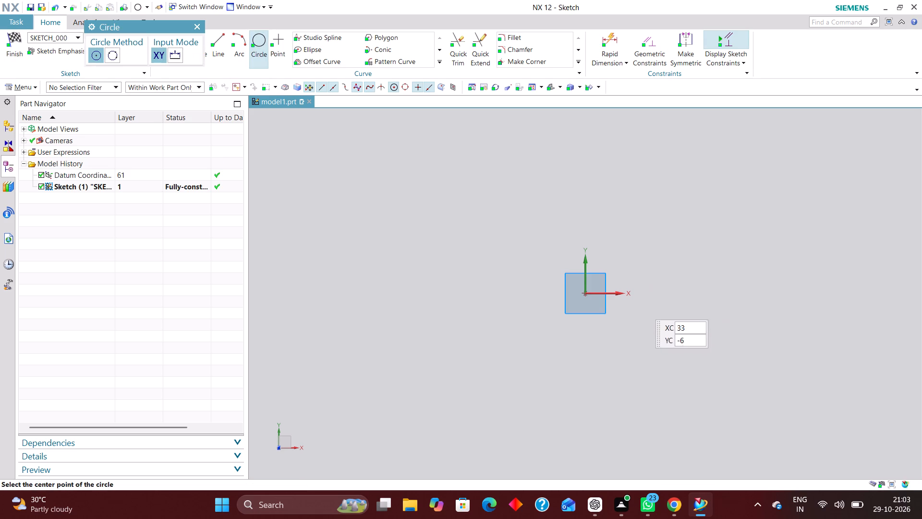
click(586, 294)
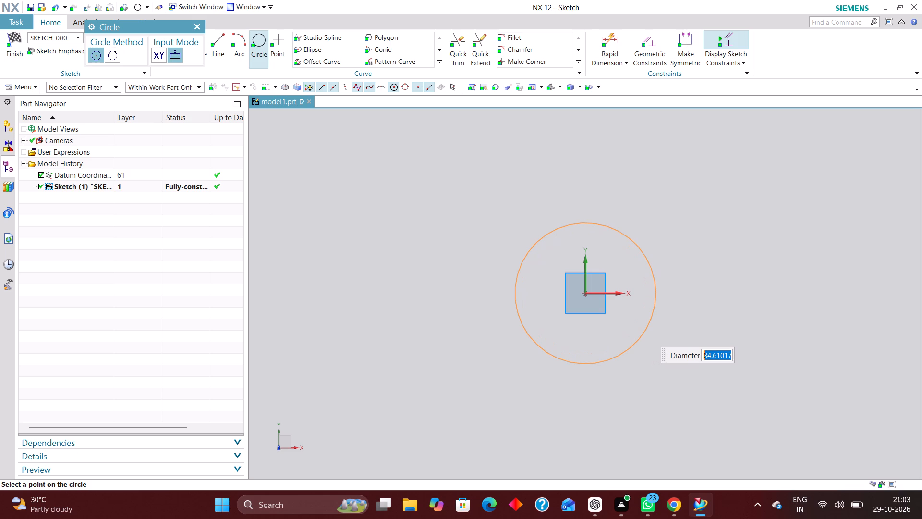
text(50)
key(Return)
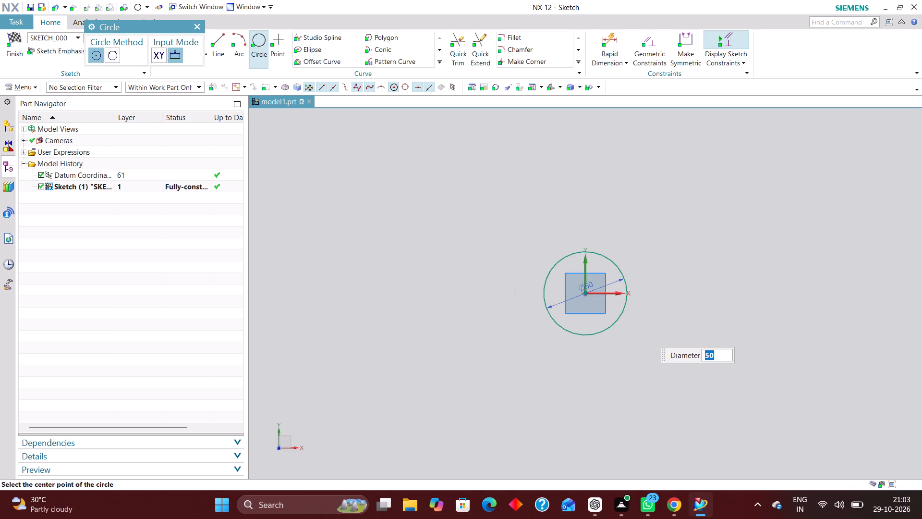
click(10, 49)
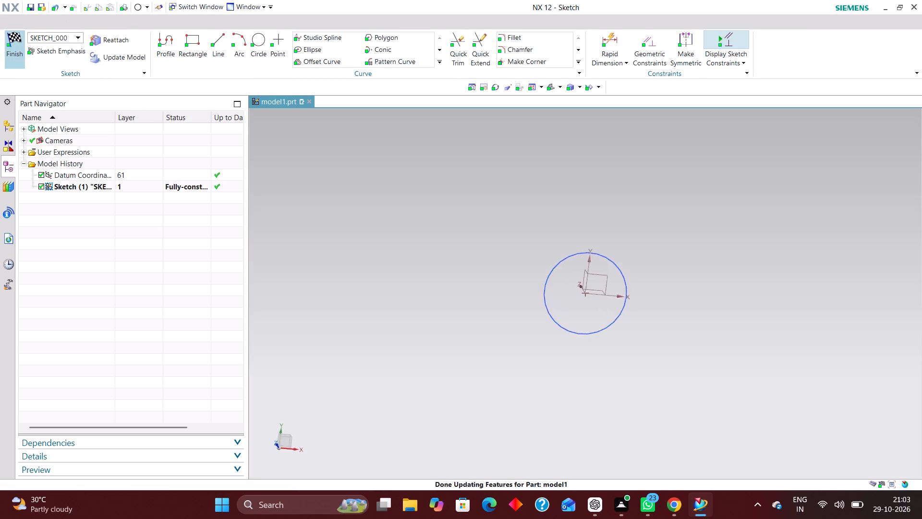
Extrude the 50 mm circle upward along Z from a start distance of 0 to an end distance of 30 mm.
click(137, 40)
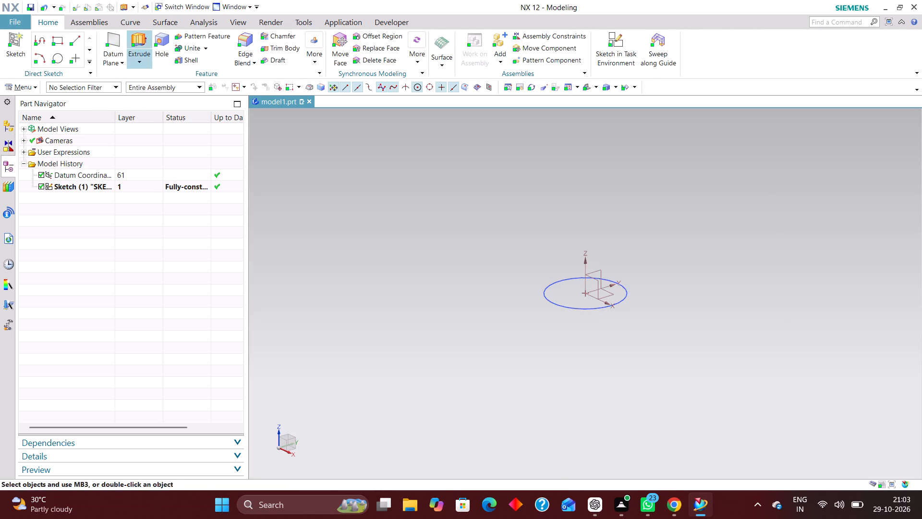
click(586, 307)
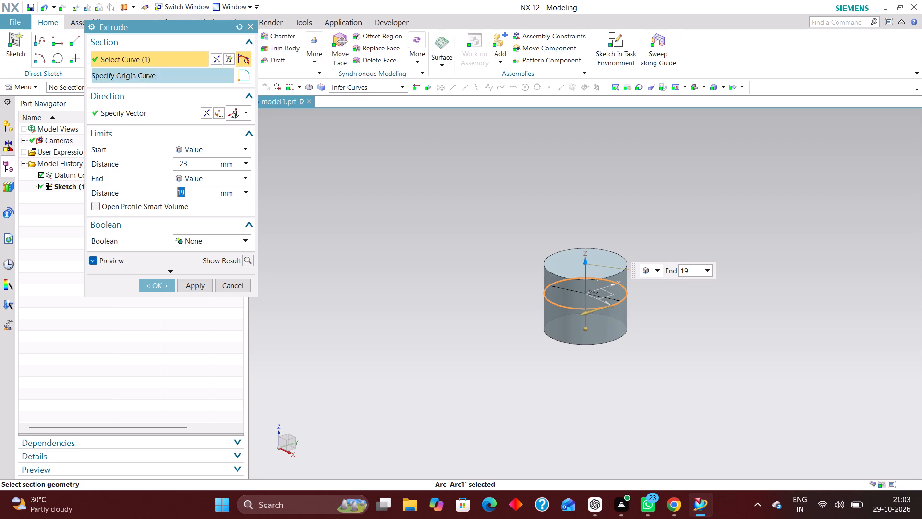
drag(204, 163, 177, 160)
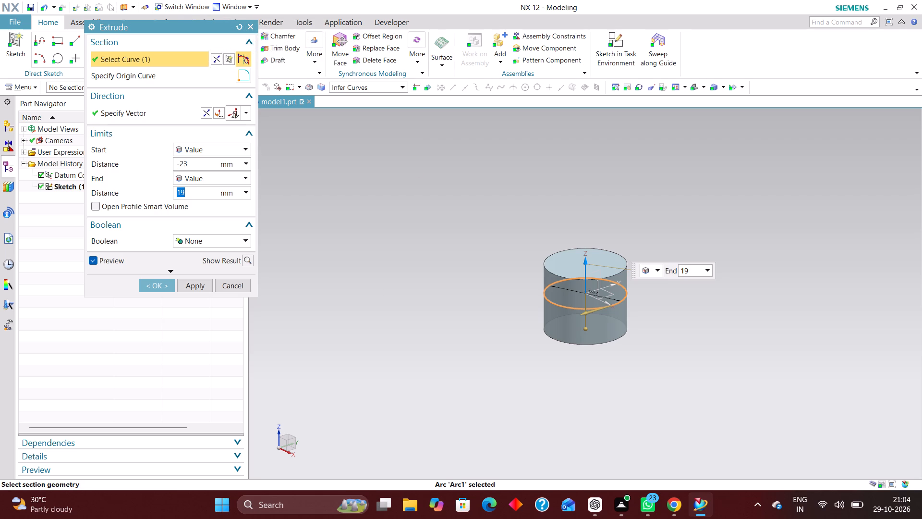
drag(194, 167, 159, 164)
key(0)
key(Return)
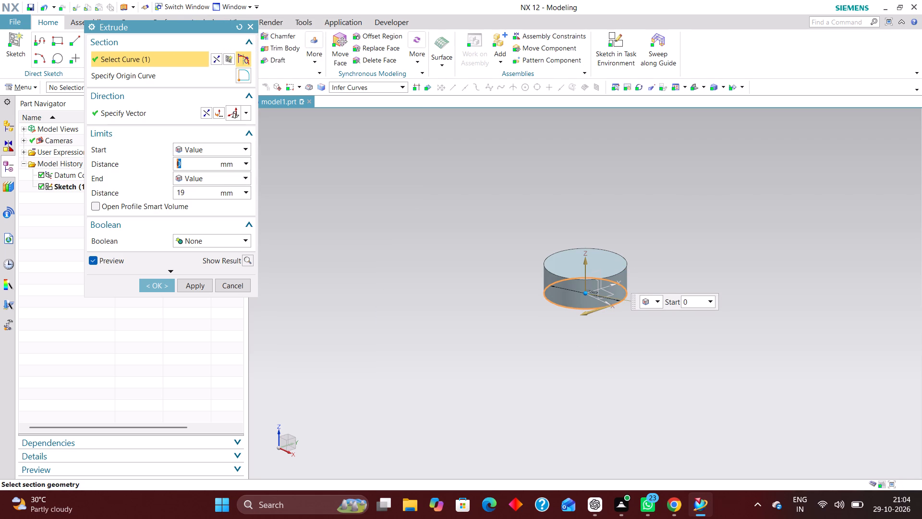
drag(188, 193, 125, 194)
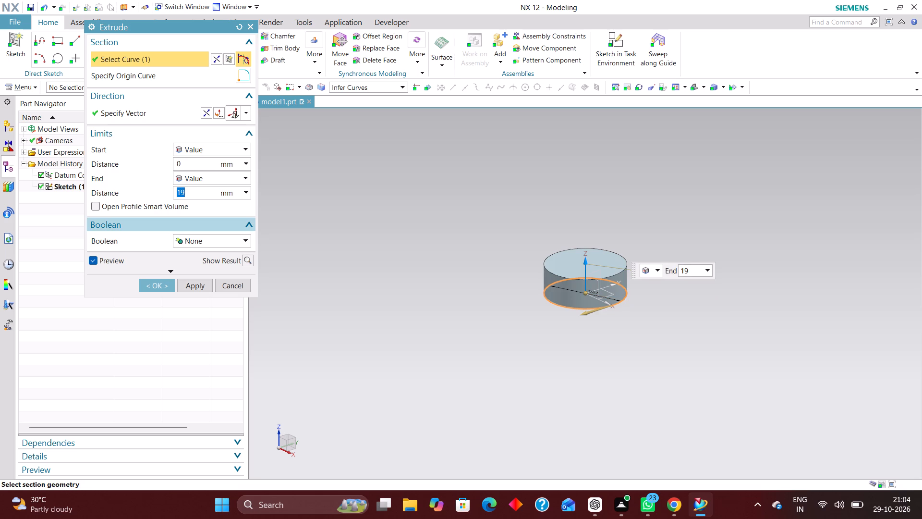
text(30)
key(Return)
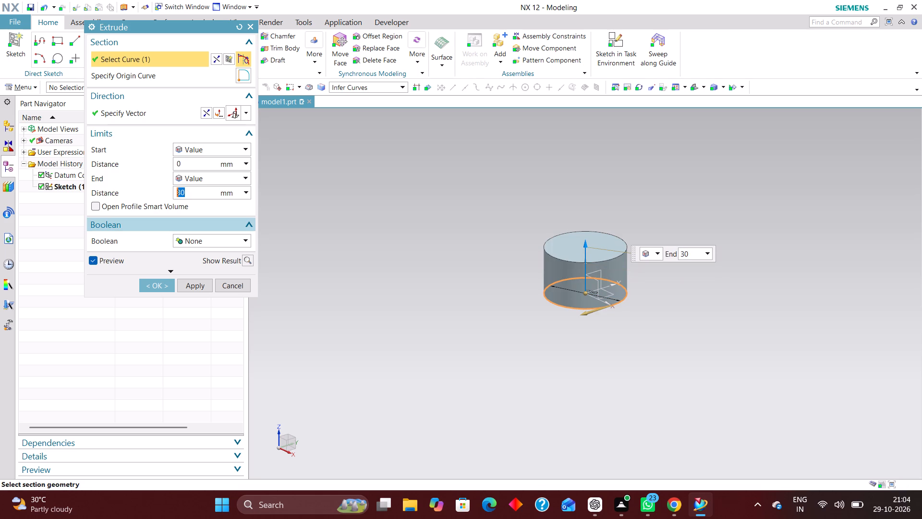
click(168, 285)
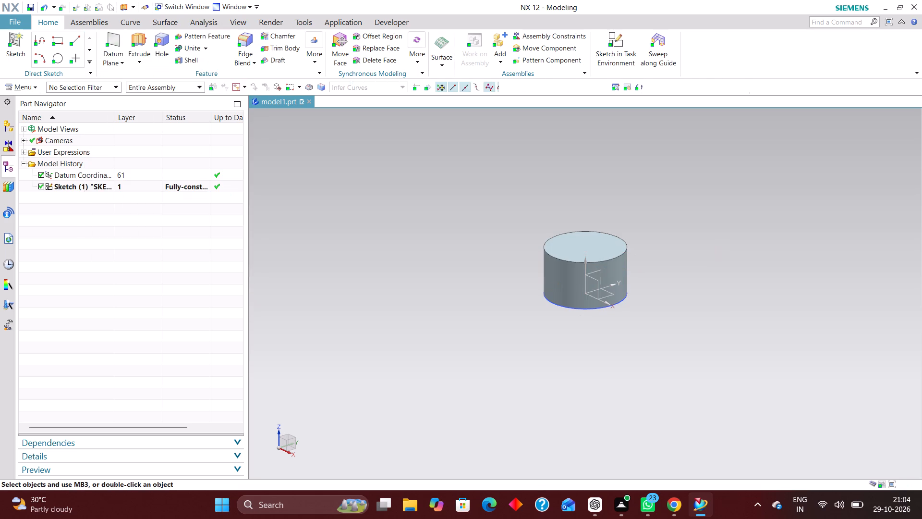
Hide the circle sketch at the base of the cylinder.
right_drag(592, 307, 594, 366)
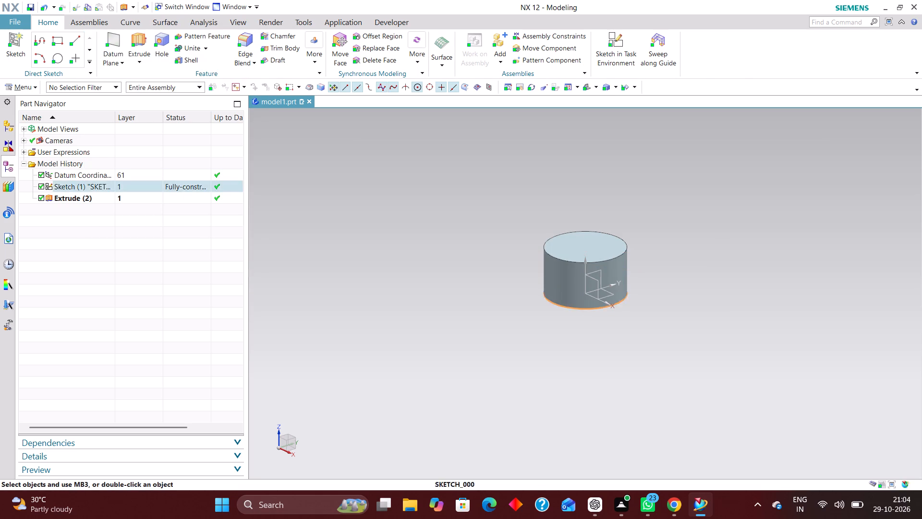
right_drag(594, 366, 596, 371)
Sketch an 80 mm diameter circle centred on the origin of the XY datum plane and finish the sketch.
drag(621, 35, 625, 45)
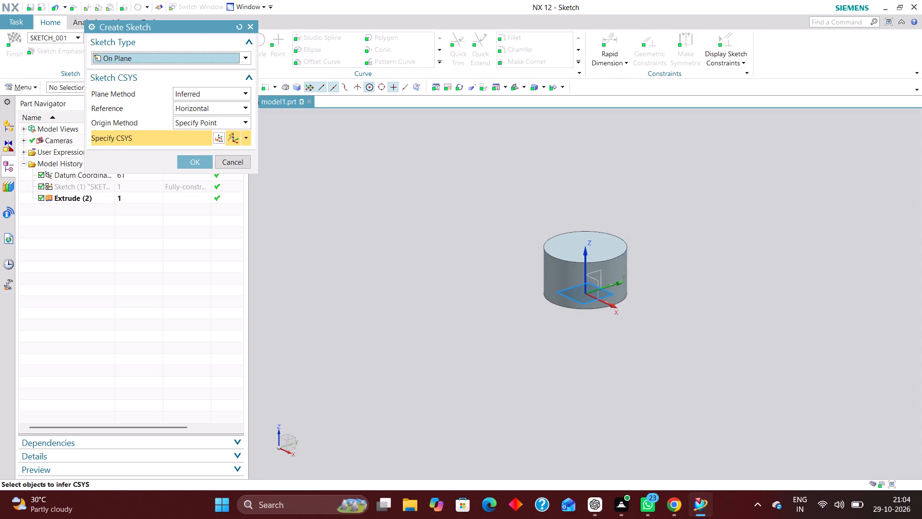
click(611, 296)
click(192, 161)
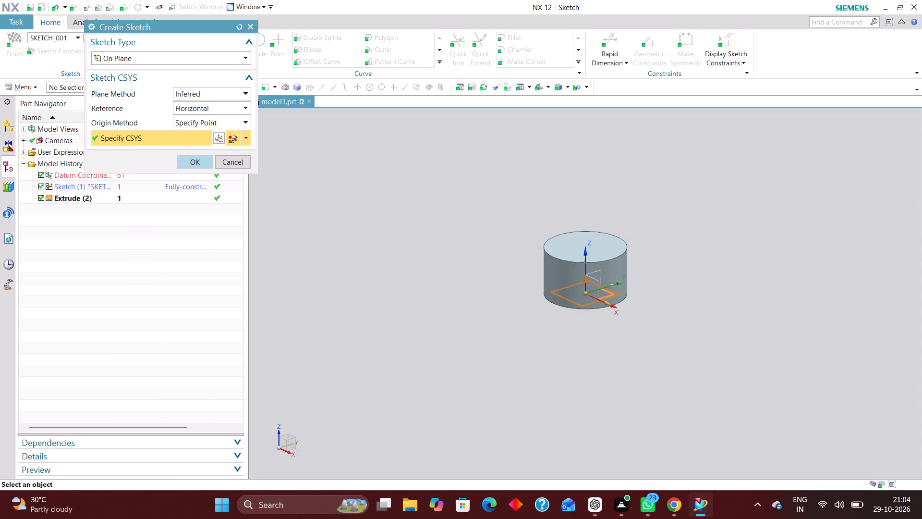
click(261, 37)
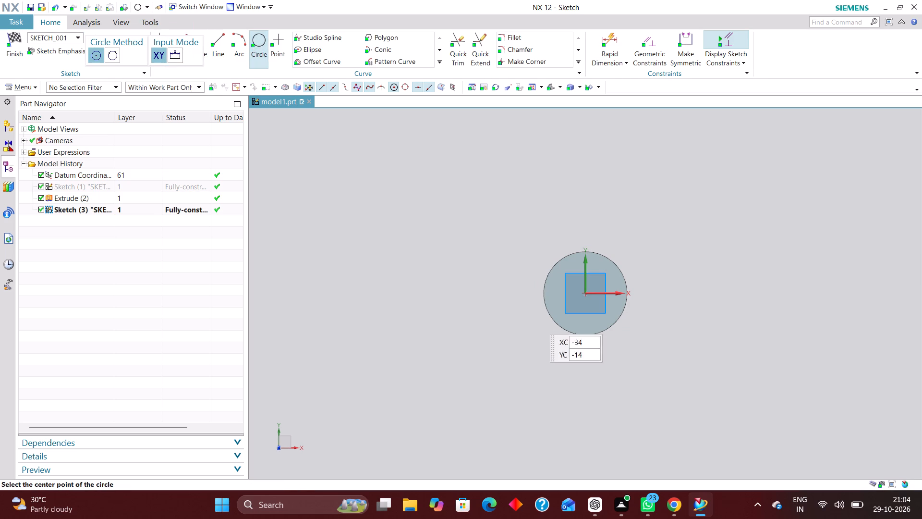
click(586, 292)
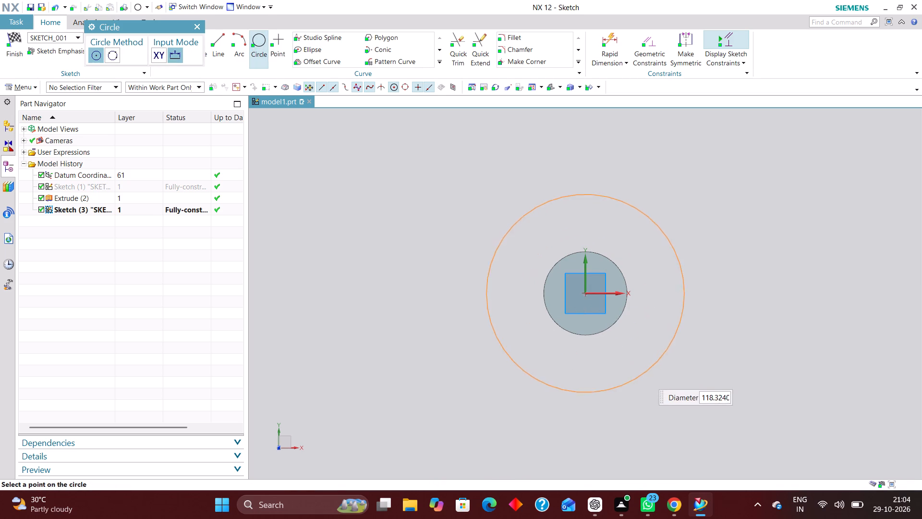
text(80)
key(Return)
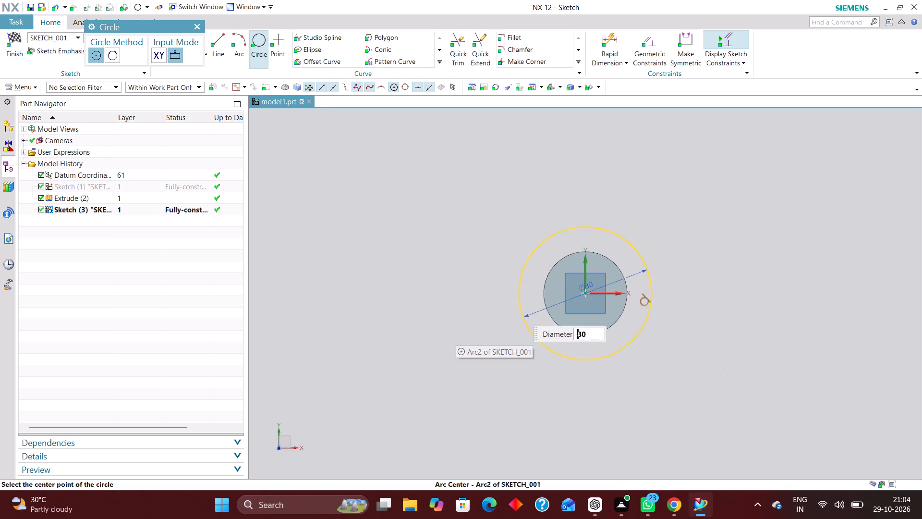
click(200, 26)
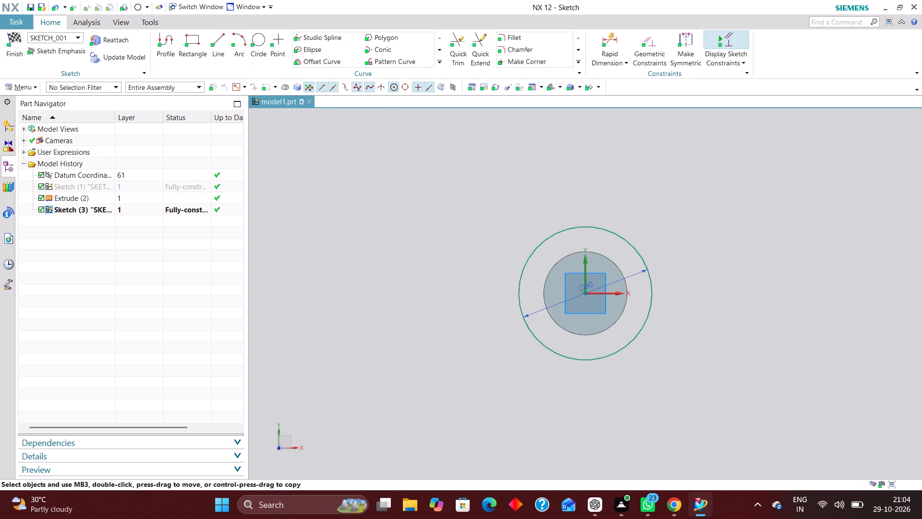
click(15, 41)
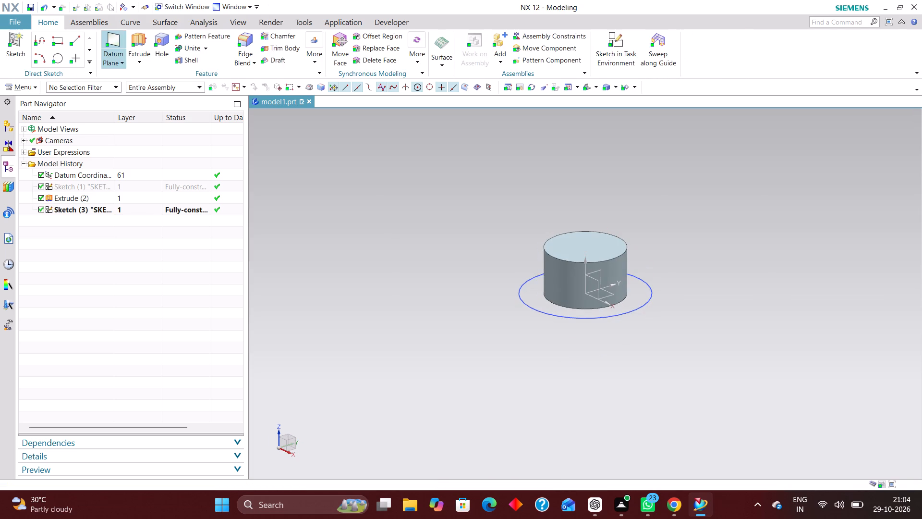
Extrude the 80 mm circle upward along Z from a start distance of 30 mm to an end distance of 30+40 mm, with no Boolean.
click(143, 37)
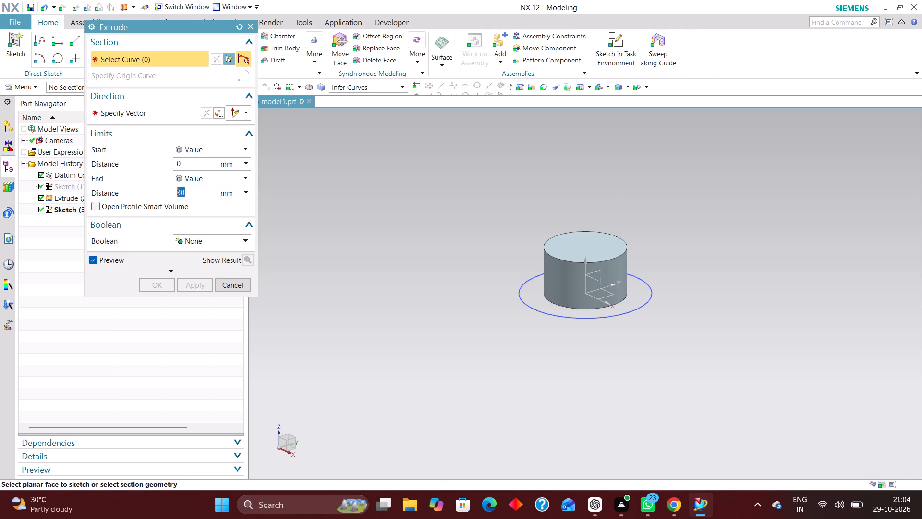
click(554, 317)
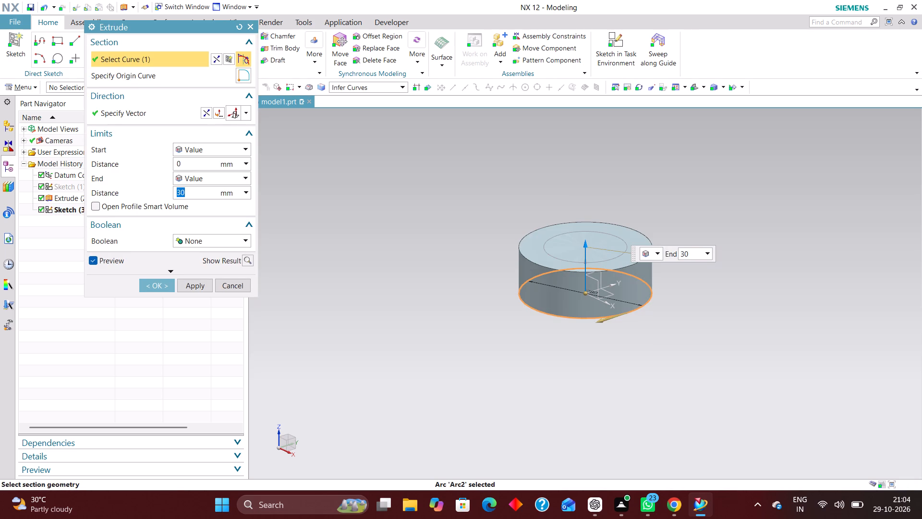
text(30+4)
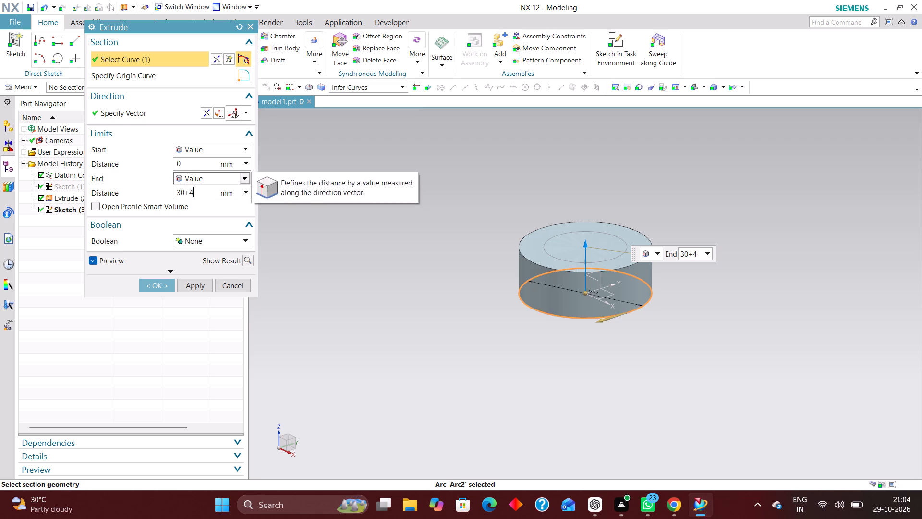
key(0)
key(Return)
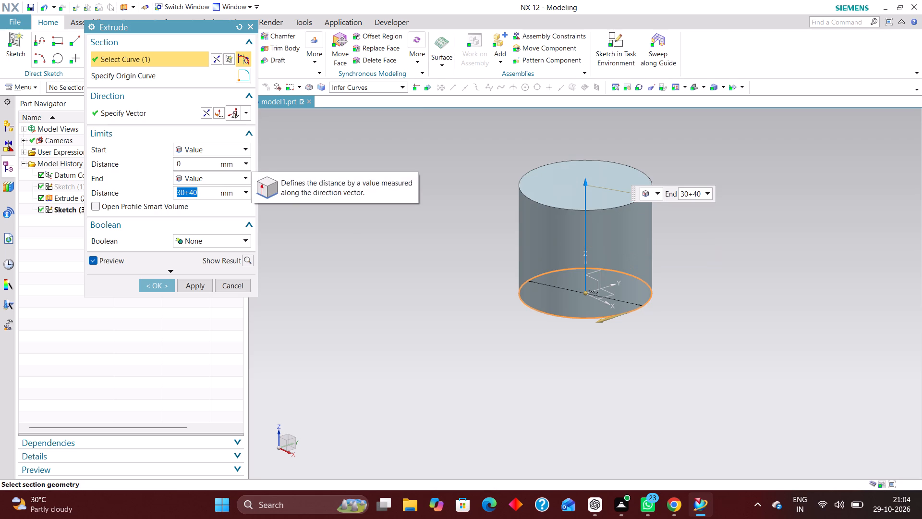
drag(183, 167, 181, 166)
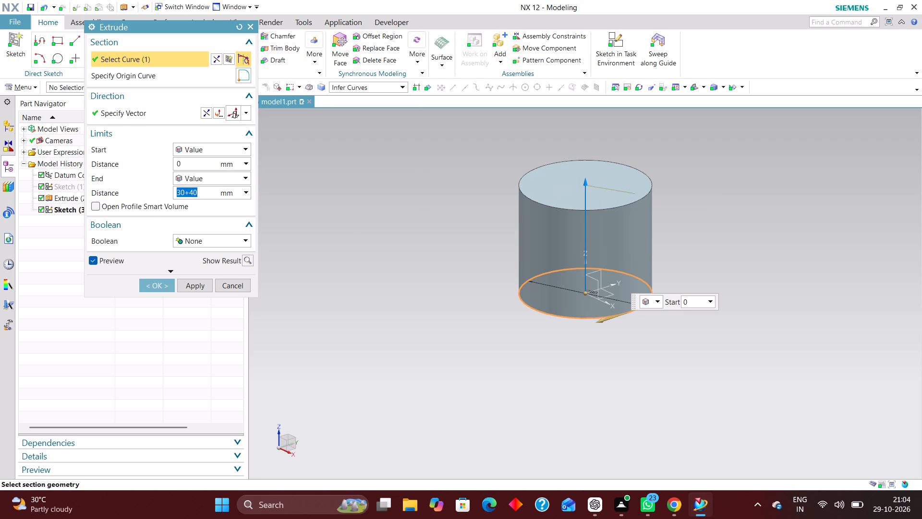
drag(181, 166, 170, 166)
text(30)
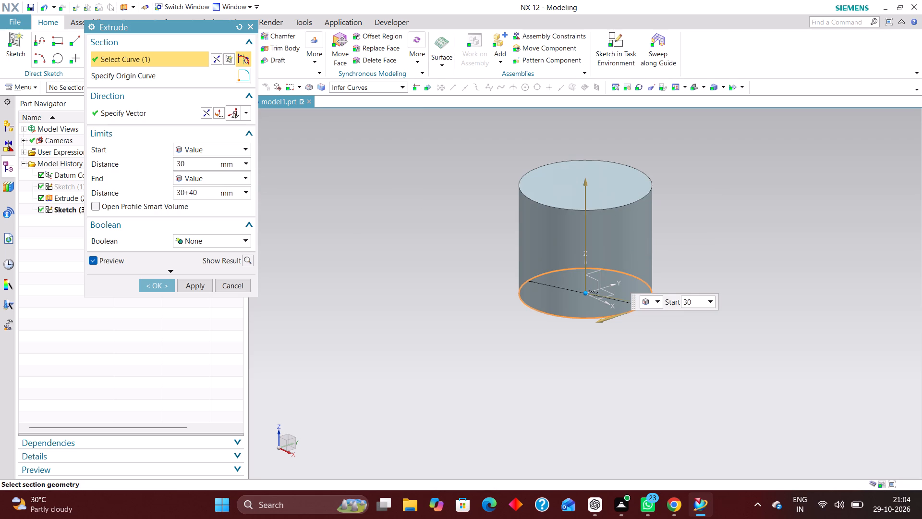
key(Return)
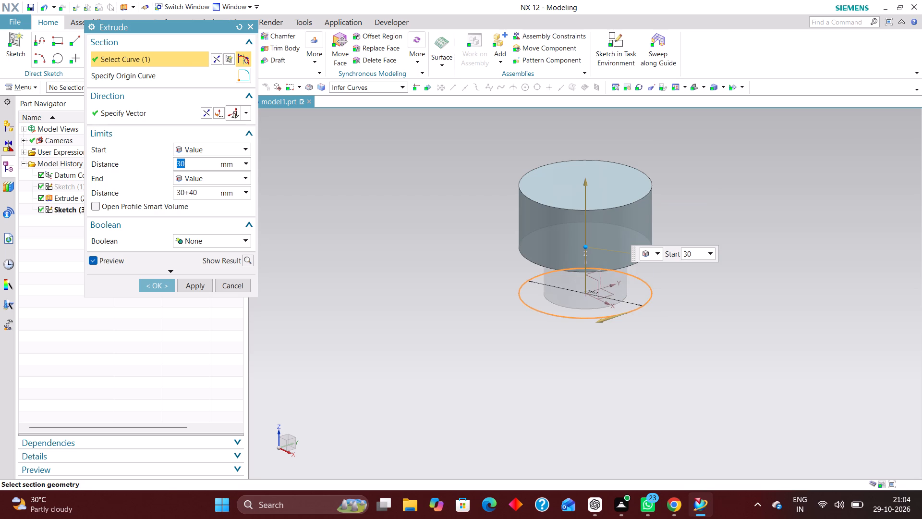
click(152, 282)
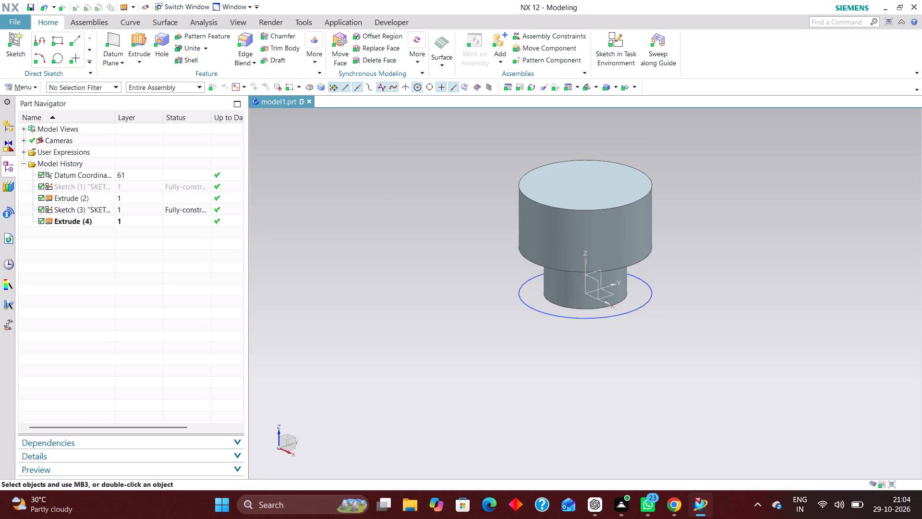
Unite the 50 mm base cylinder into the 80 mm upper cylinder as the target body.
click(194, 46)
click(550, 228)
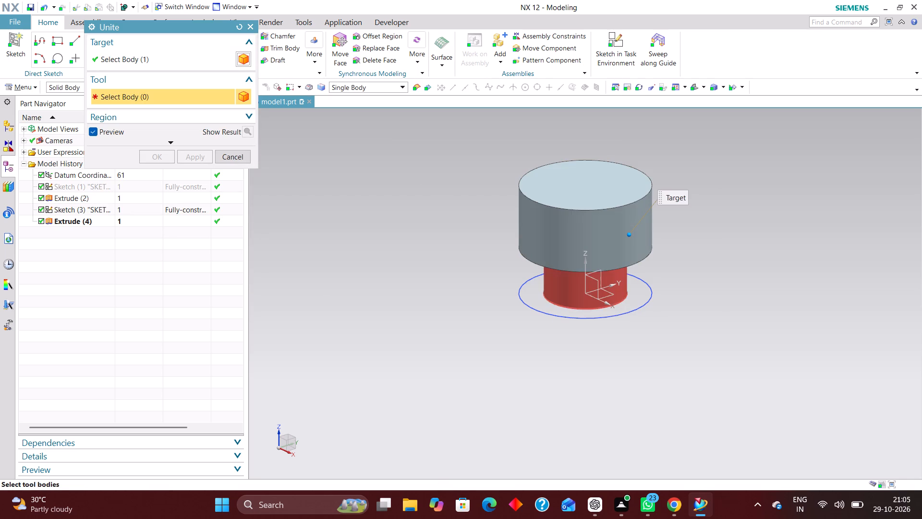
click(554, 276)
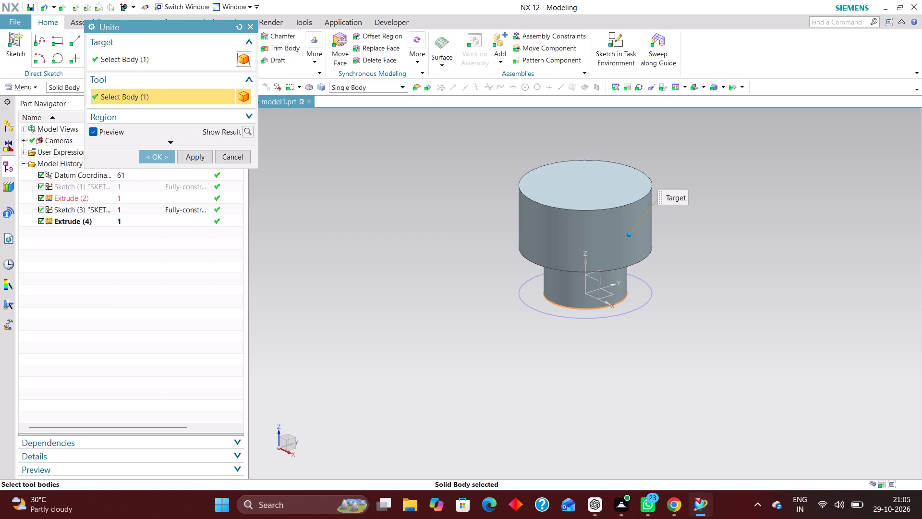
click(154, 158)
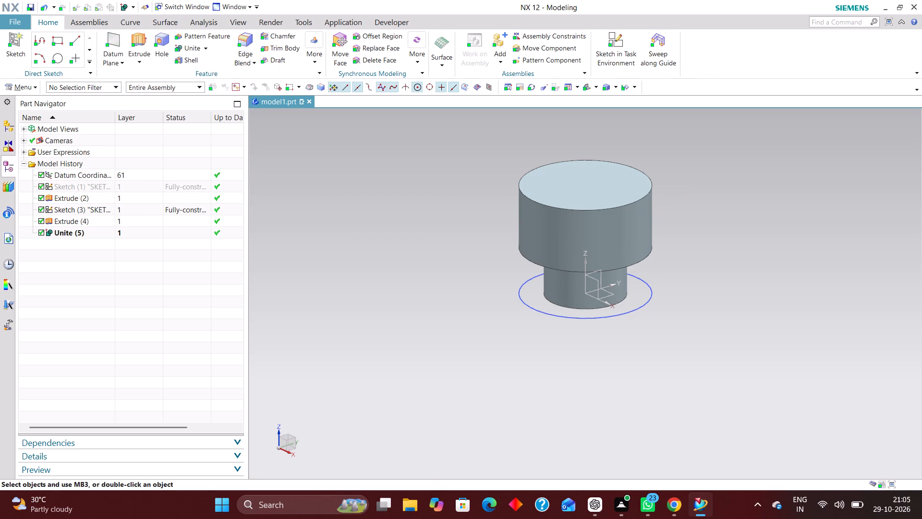
Switch to the isometric view and hide the 80 mm circle sketch around the base cylinder.
key(End)
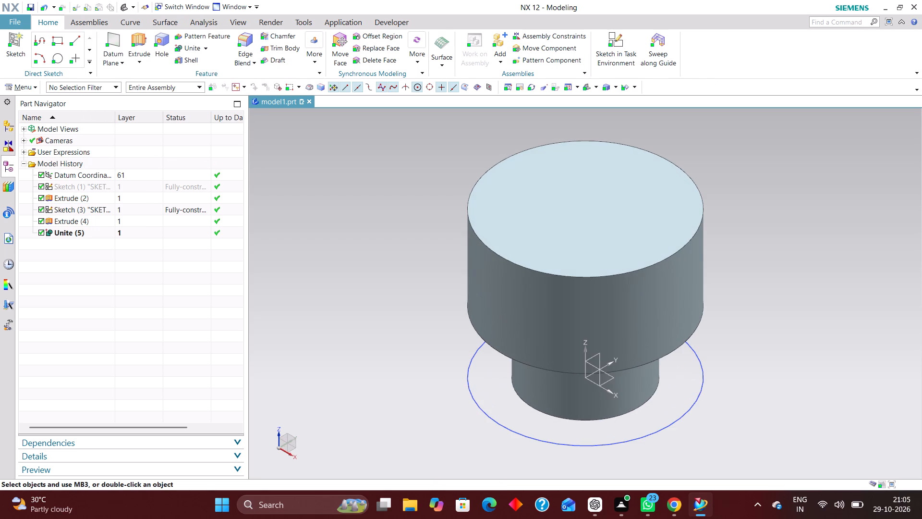
right_drag(489, 413, 491, 465)
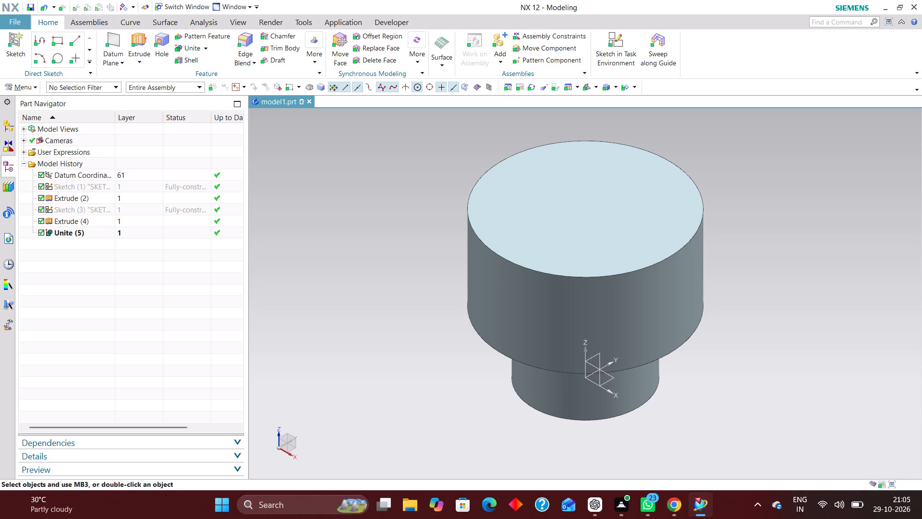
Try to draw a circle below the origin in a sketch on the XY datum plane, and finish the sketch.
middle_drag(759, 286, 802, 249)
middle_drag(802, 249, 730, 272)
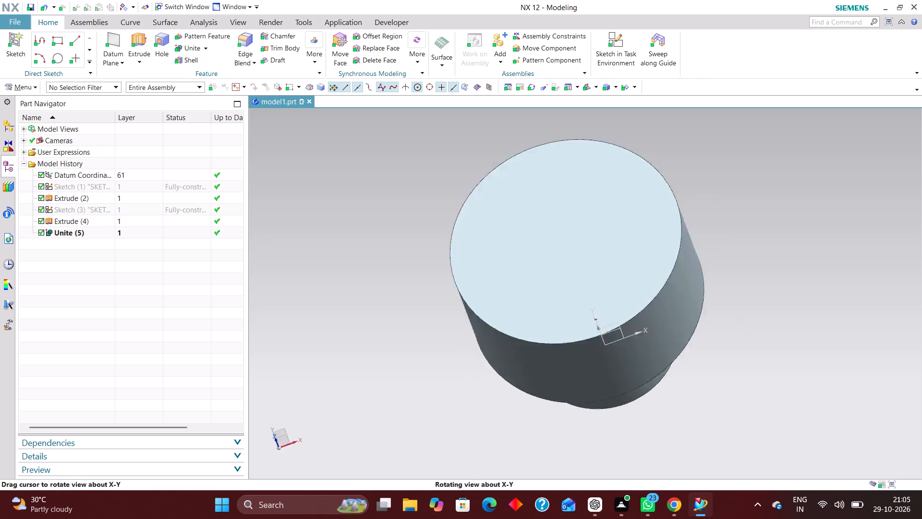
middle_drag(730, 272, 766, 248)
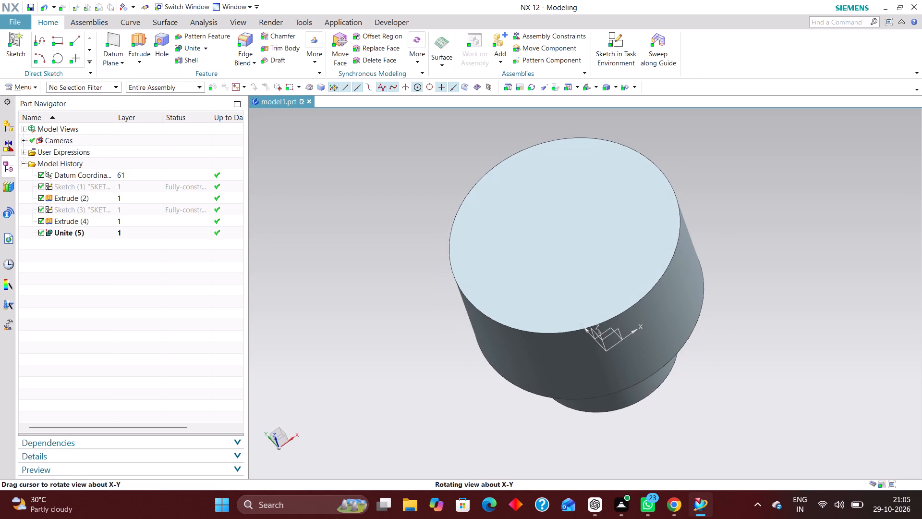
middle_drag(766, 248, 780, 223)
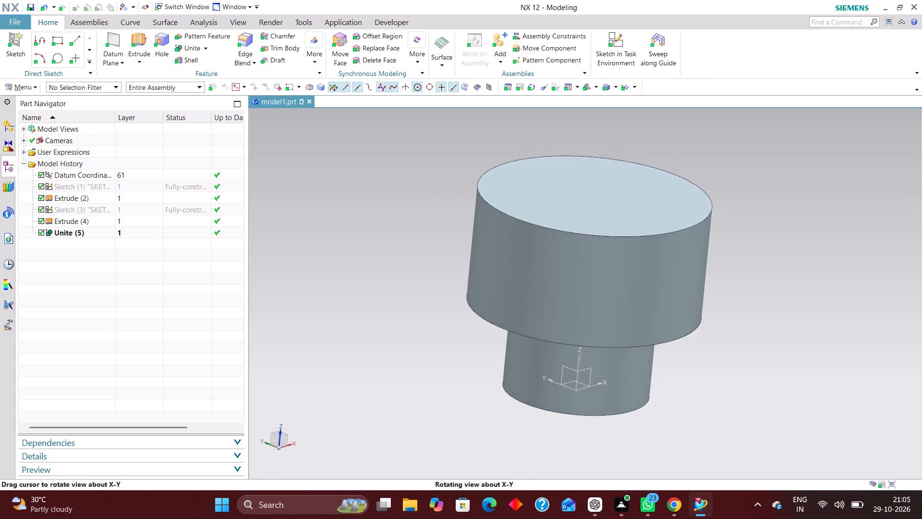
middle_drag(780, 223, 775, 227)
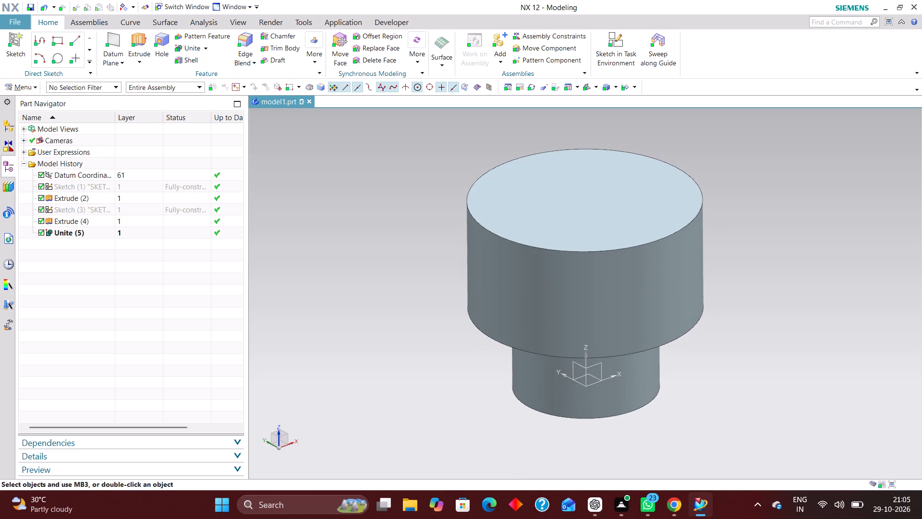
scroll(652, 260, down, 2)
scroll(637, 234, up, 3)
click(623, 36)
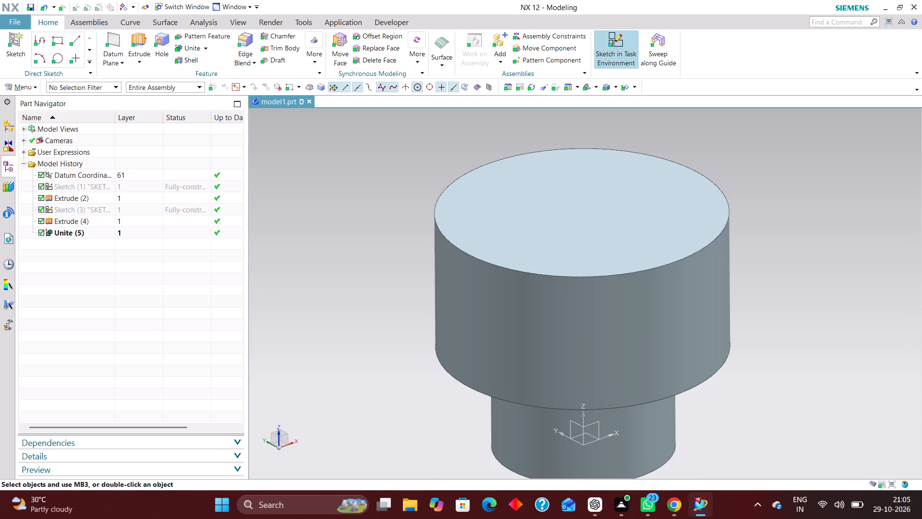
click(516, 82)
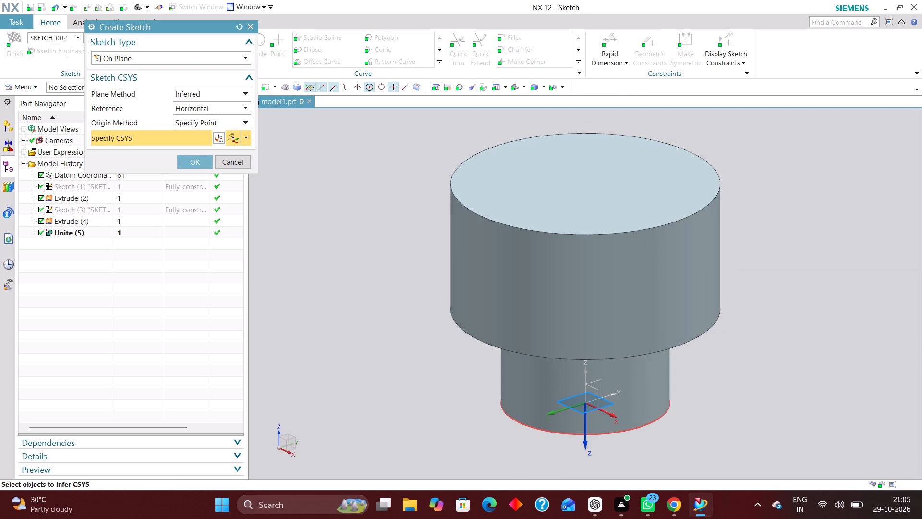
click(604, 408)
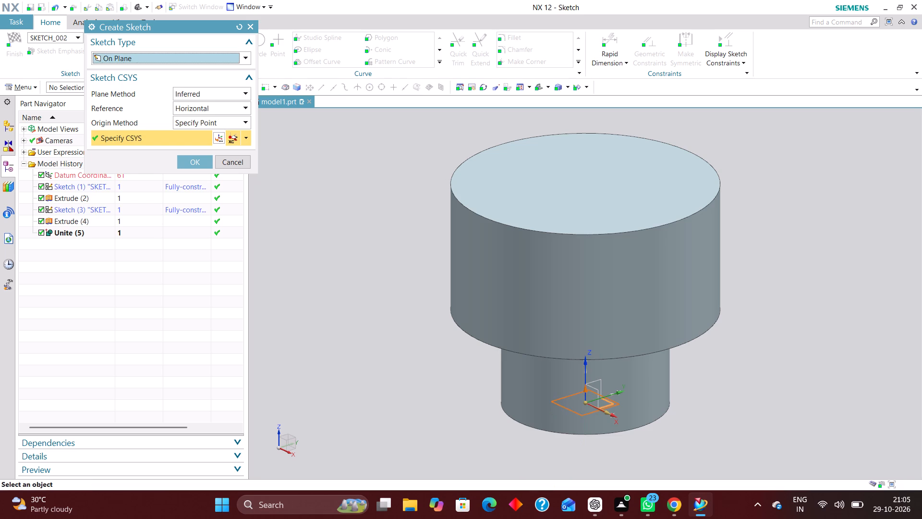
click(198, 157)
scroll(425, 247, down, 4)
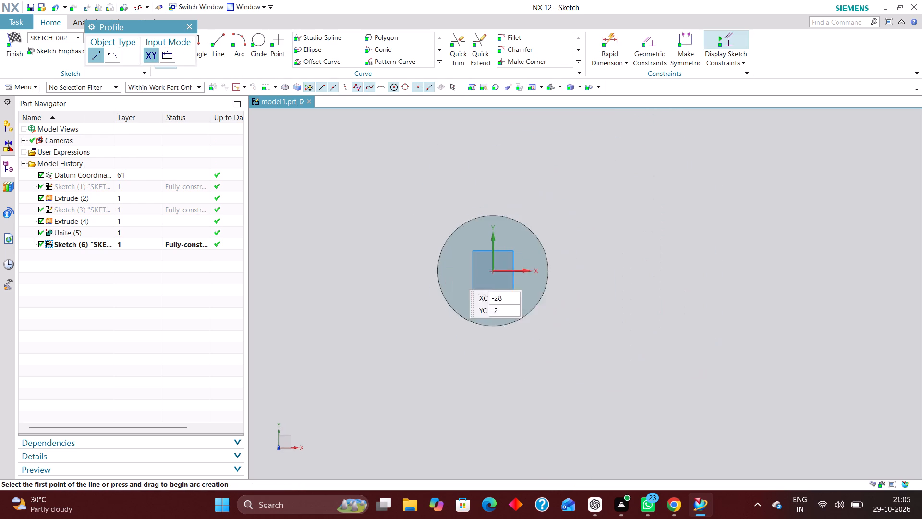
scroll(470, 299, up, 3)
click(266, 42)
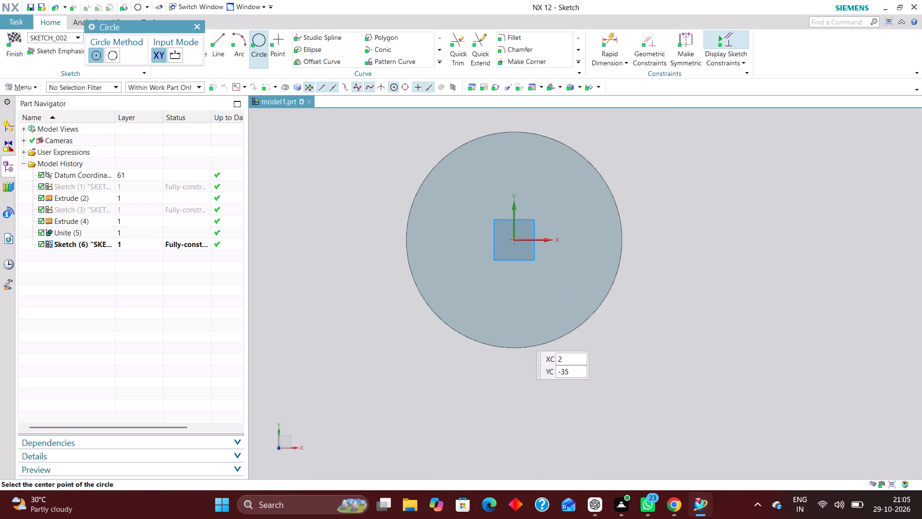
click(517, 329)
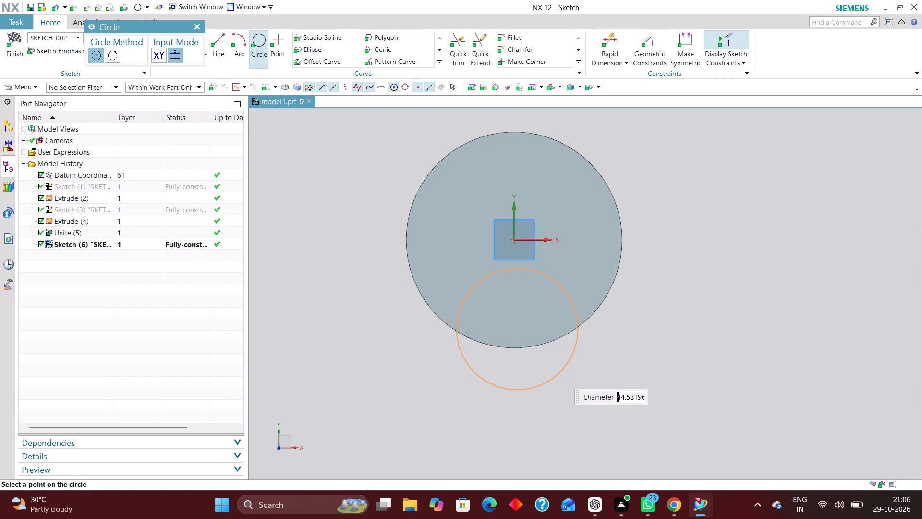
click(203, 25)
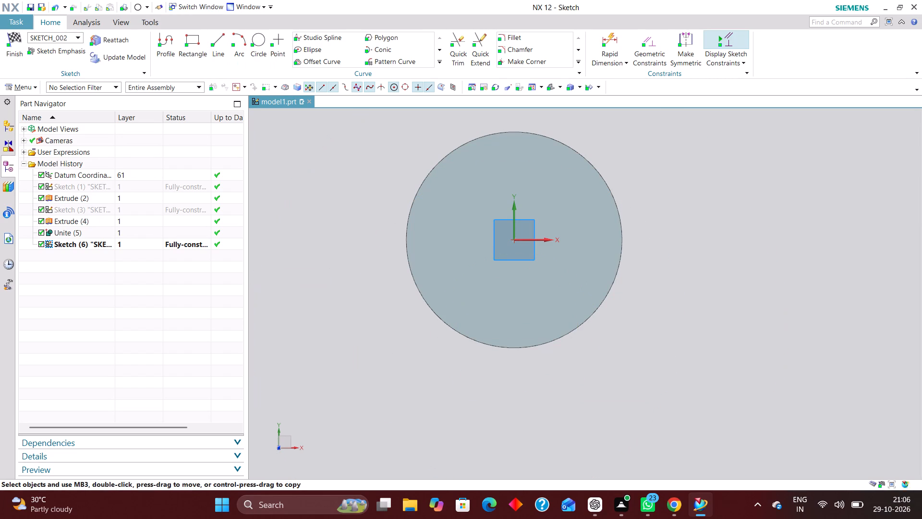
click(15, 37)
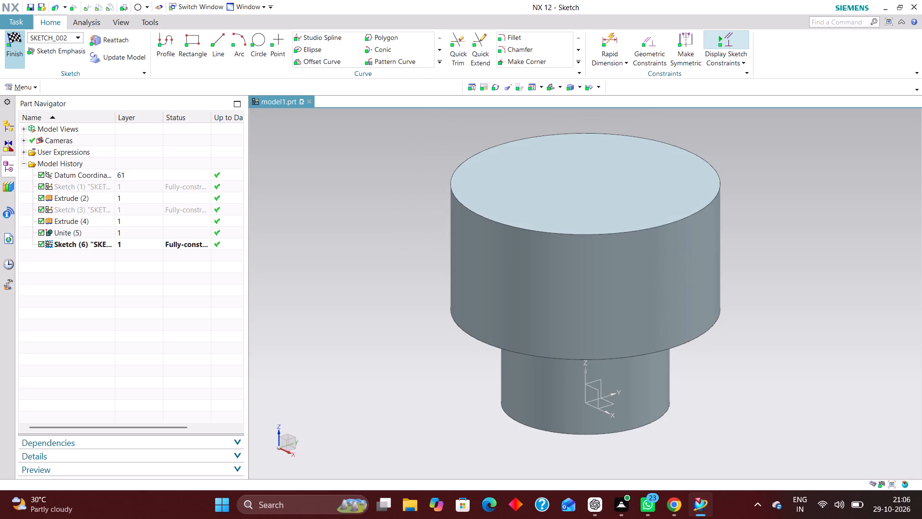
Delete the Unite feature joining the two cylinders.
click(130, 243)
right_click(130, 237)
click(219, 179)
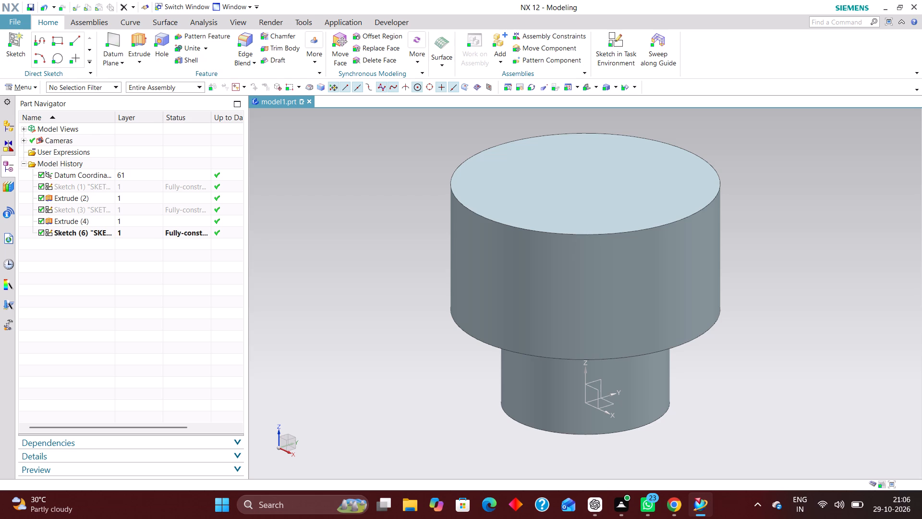
Extend the 80 mm cylinder's extrusion to an end distance of 30+40+20 mm.
double_click(531, 207)
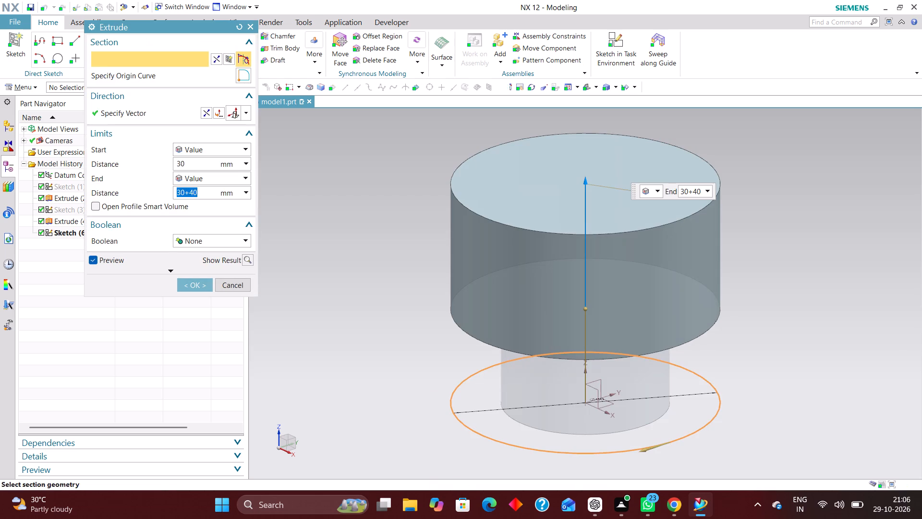
scroll(611, 304, down, 2)
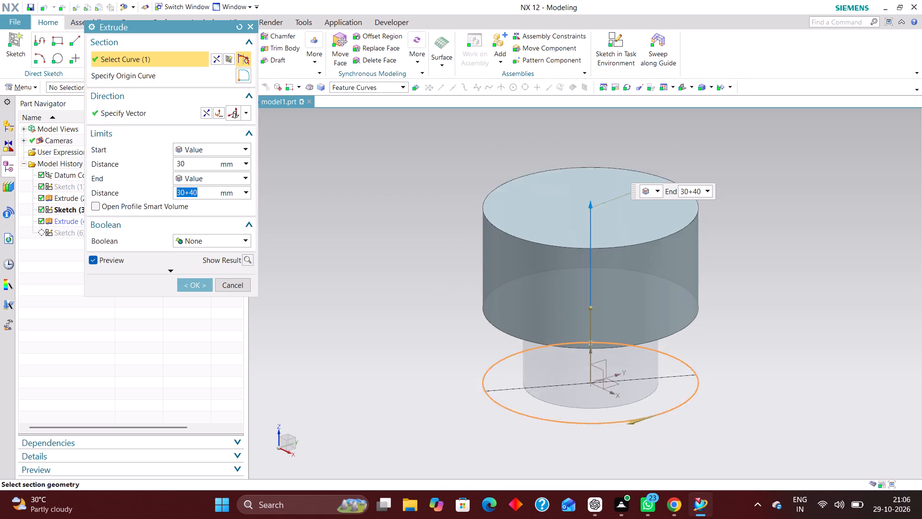
scroll(621, 183, up, 2)
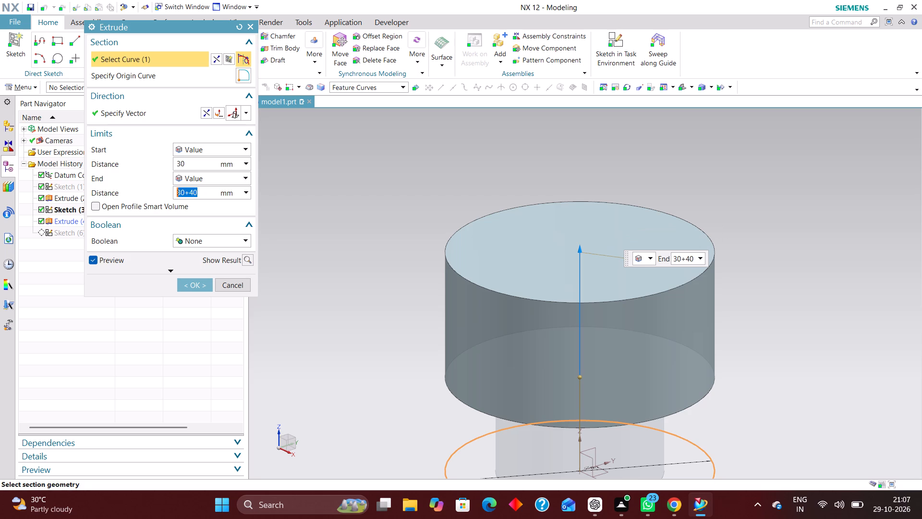
click(691, 258)
click(692, 259)
text(+20)
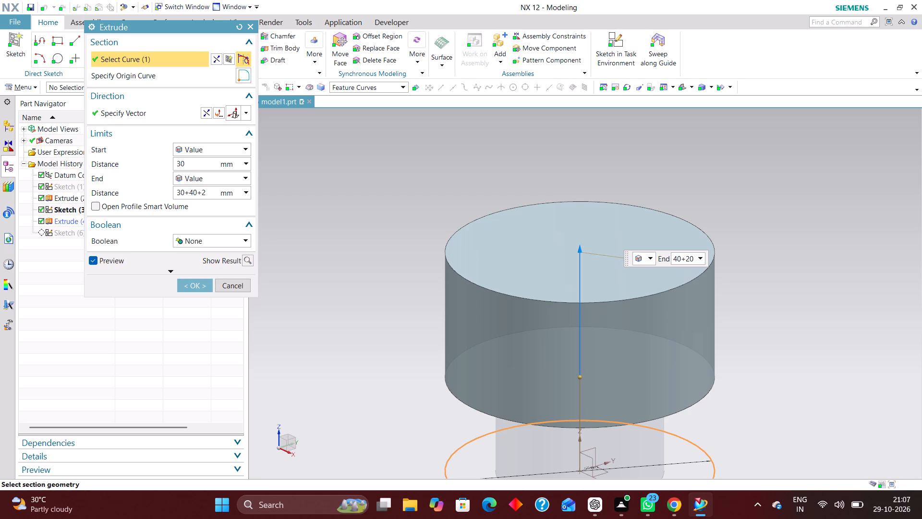
key(Return)
click(187, 288)
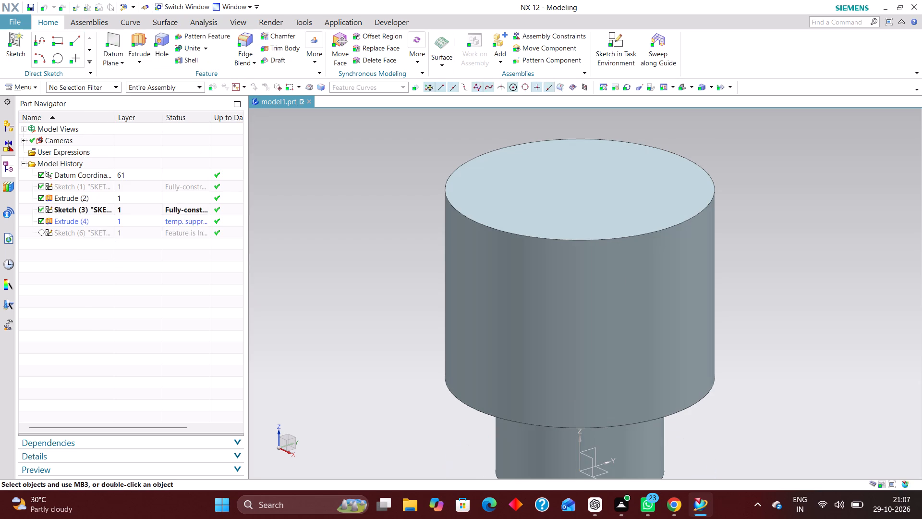
Start a sketch on the XY datum plane and draw a long rectangle across the origin, extending past both sides of the cylinder.
scroll(375, 297, down, 1)
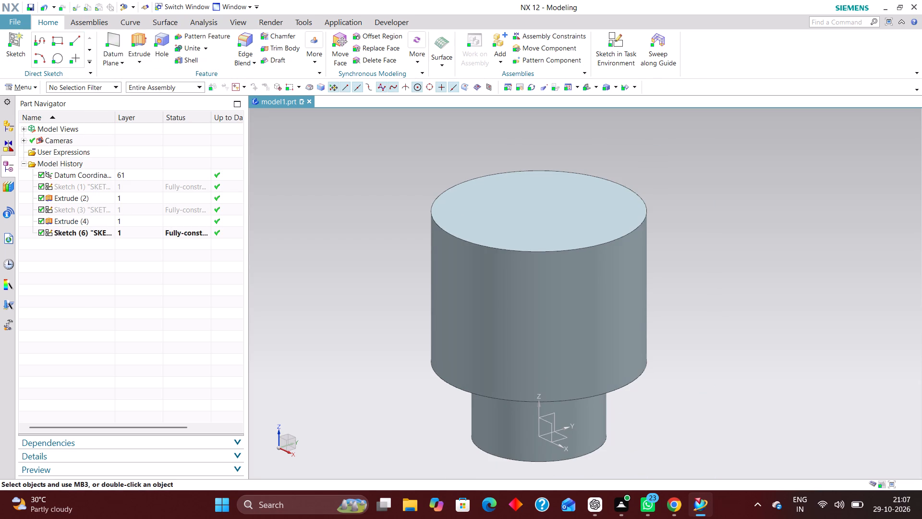
scroll(387, 296, down, 2)
scroll(369, 278, up, 1)
click(609, 40)
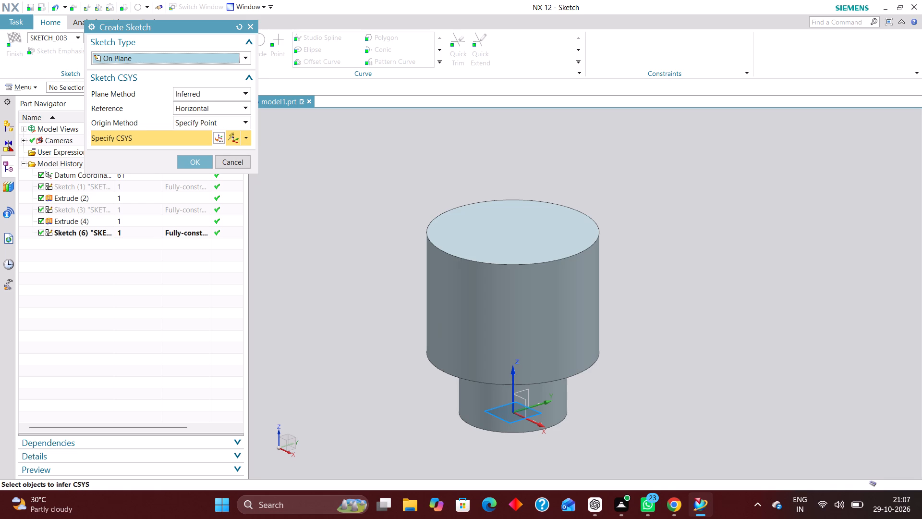
click(534, 417)
click(202, 160)
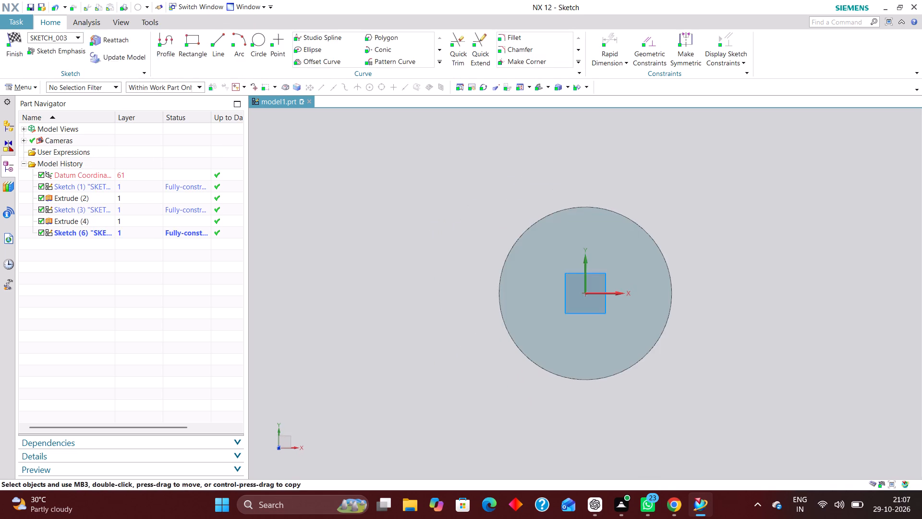
scroll(387, 247, down, 2)
scroll(588, 266, up, 1)
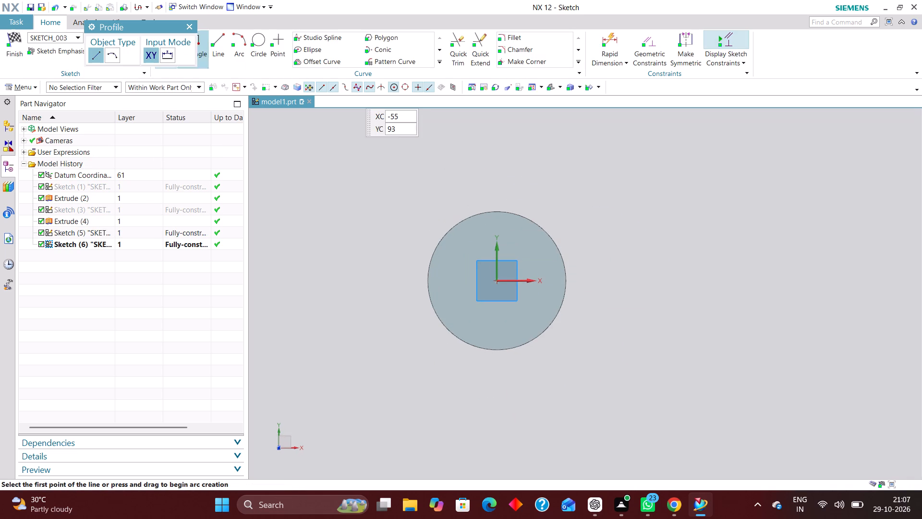
drag(157, 34, 160, 93)
drag(174, 33, 158, 112)
drag(173, 25, 140, 112)
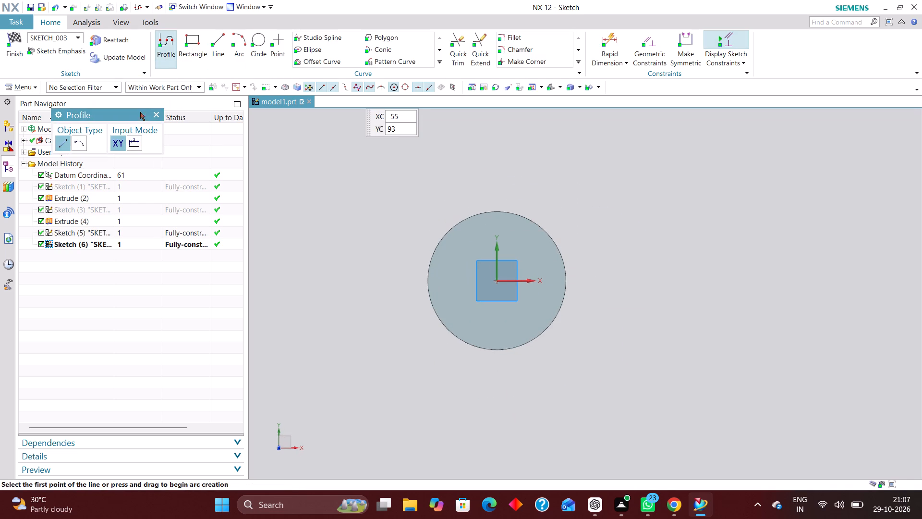
drag(140, 112, 141, 113)
click(193, 35)
click(416, 260)
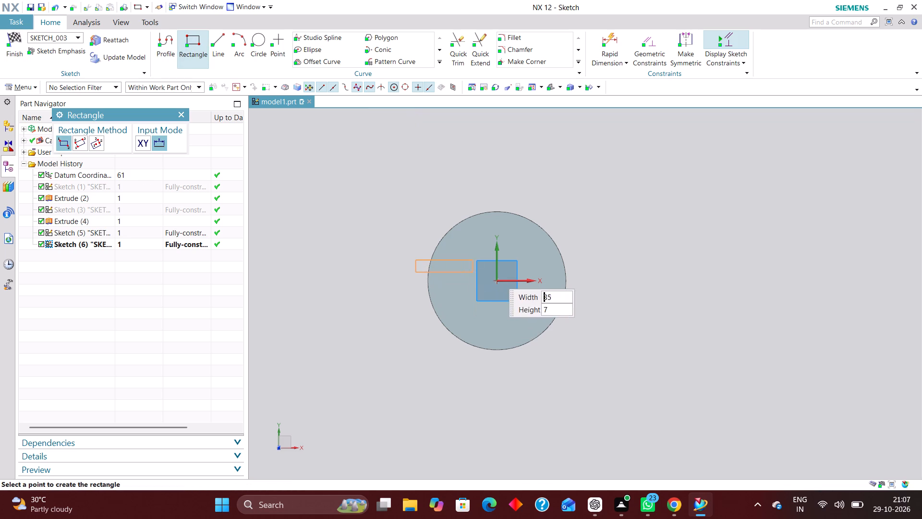
click(583, 311)
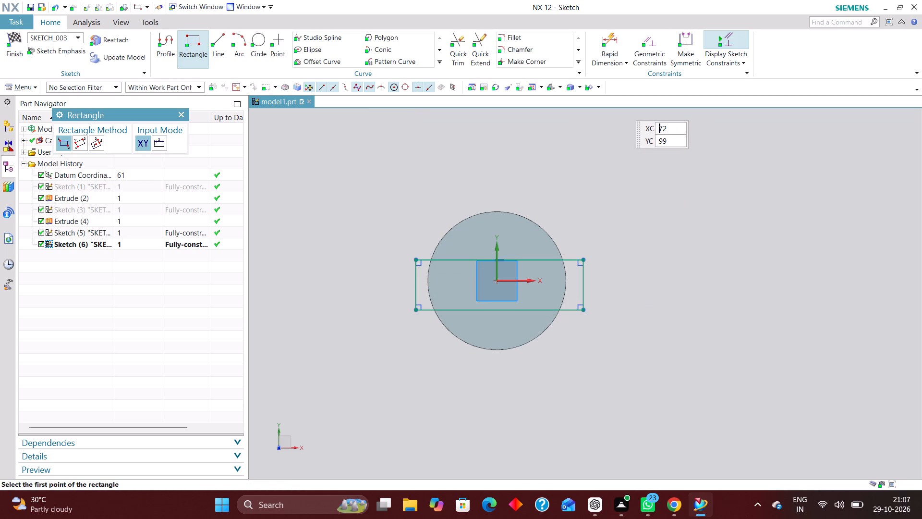
Constrain the midpoint of the rectangle's short side to the X axis and of its long side to the Y axis.
click(650, 38)
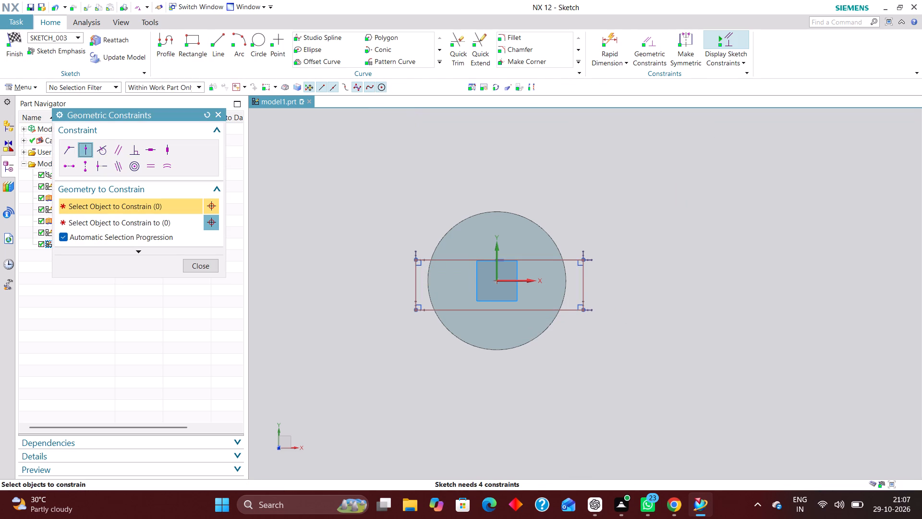
click(584, 283)
click(532, 280)
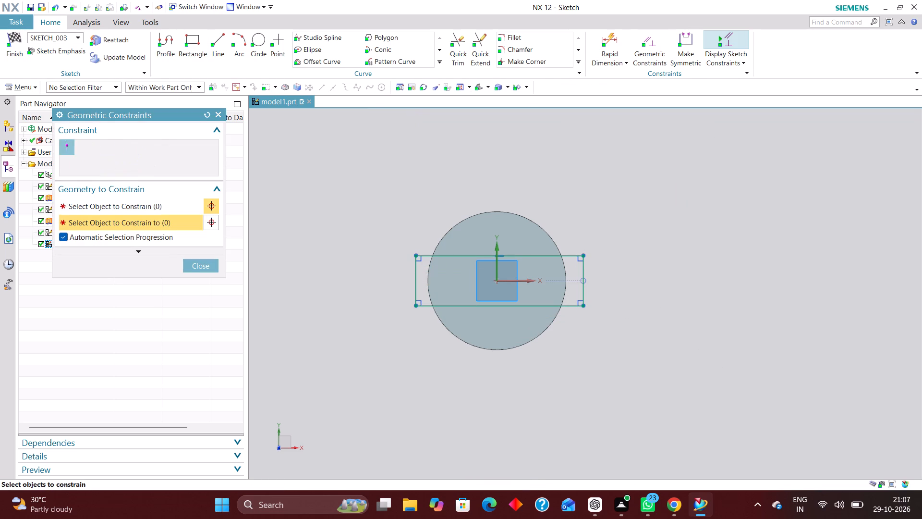
click(502, 255)
click(494, 263)
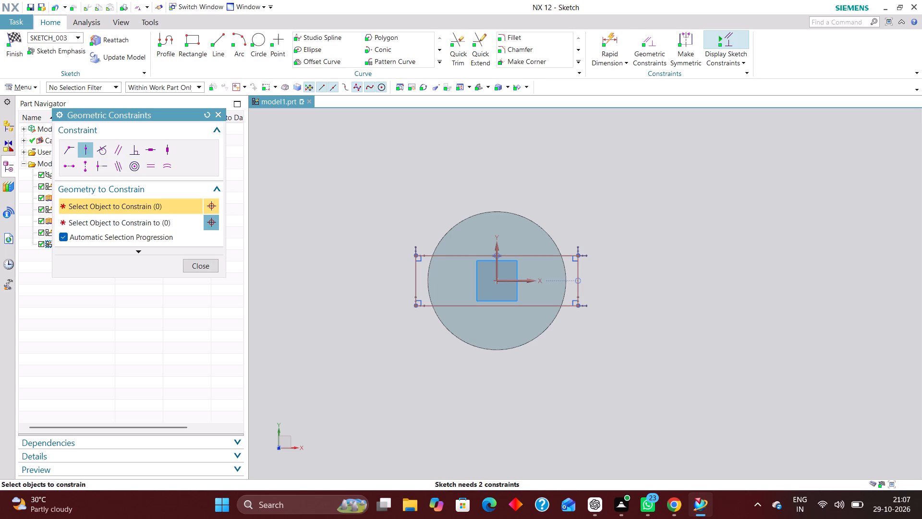
Dimension the rectangle's short side to 40 mm and finish the sketch.
click(609, 37)
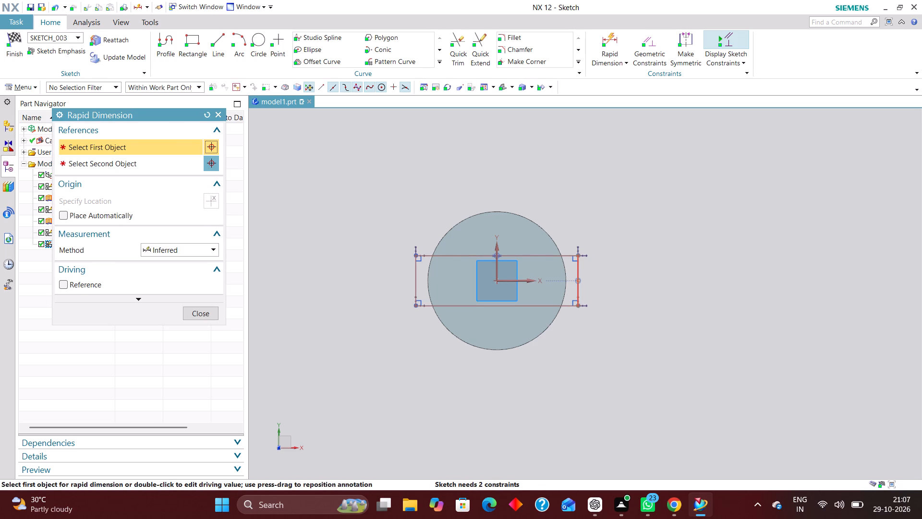
click(579, 294)
click(621, 282)
text(40)
key(Return)
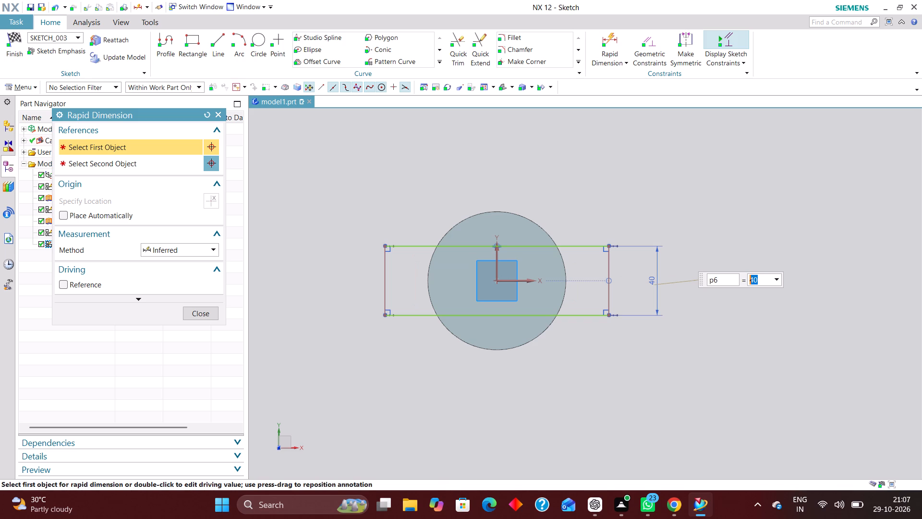
click(198, 313)
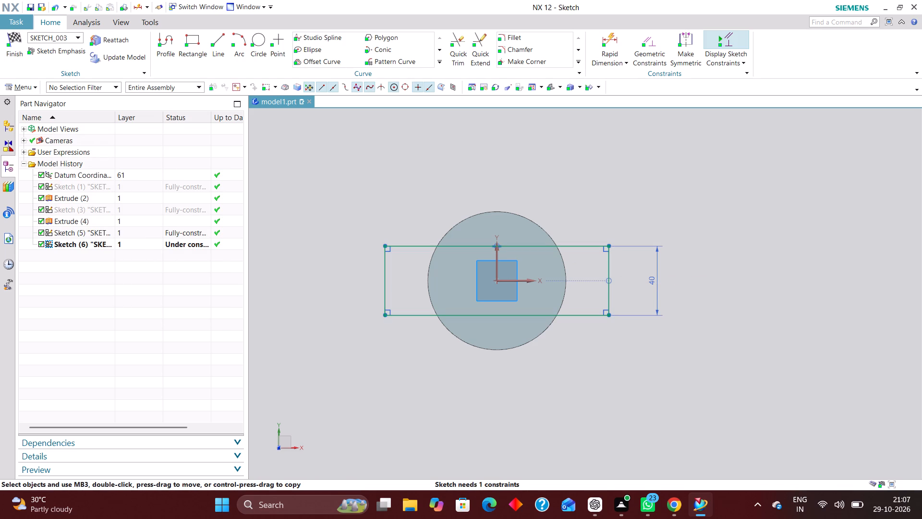
click(18, 35)
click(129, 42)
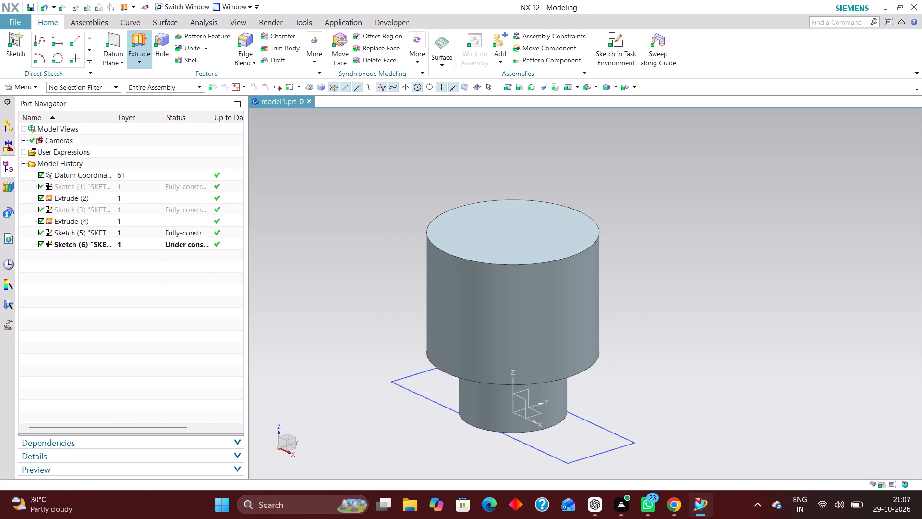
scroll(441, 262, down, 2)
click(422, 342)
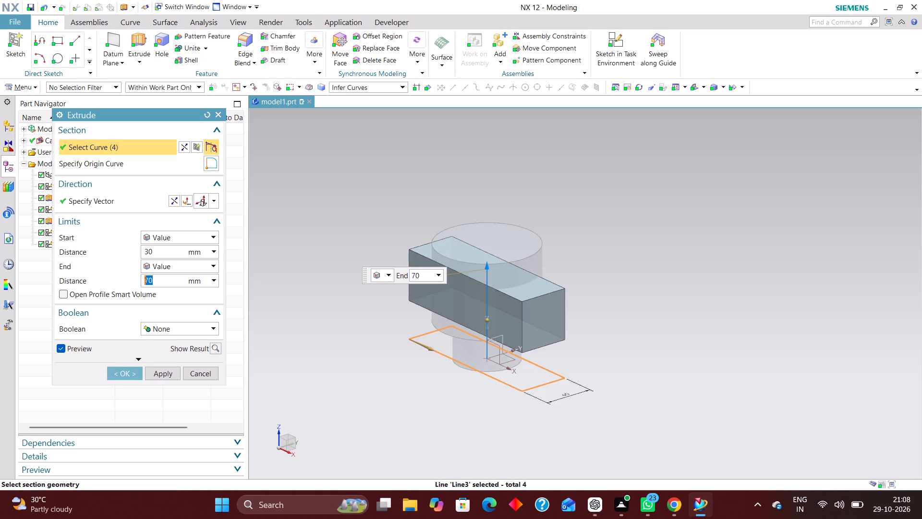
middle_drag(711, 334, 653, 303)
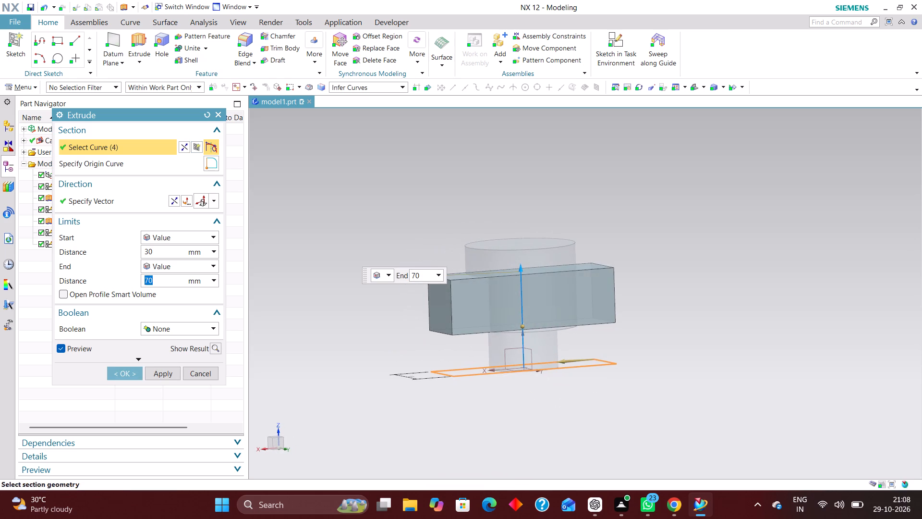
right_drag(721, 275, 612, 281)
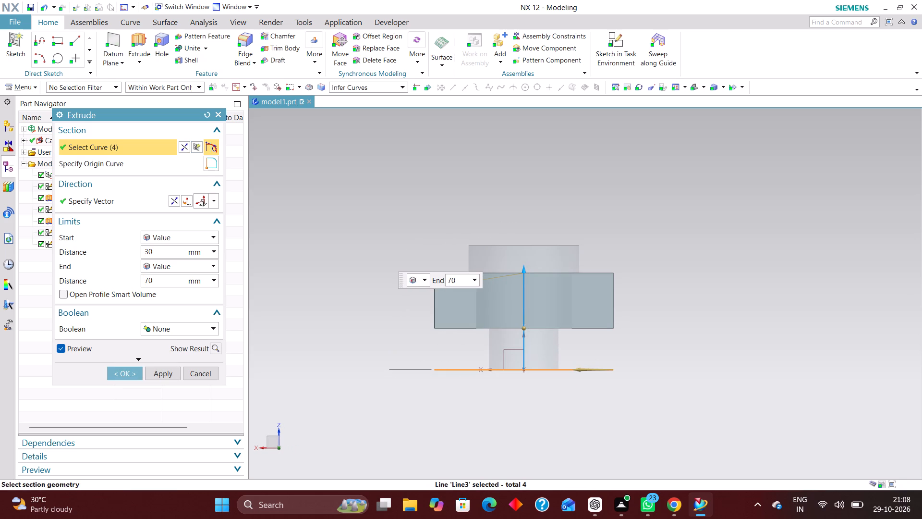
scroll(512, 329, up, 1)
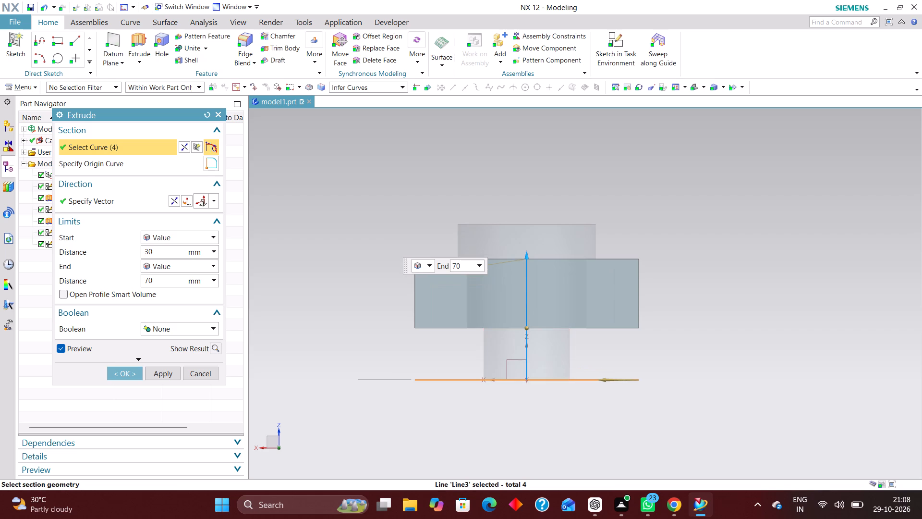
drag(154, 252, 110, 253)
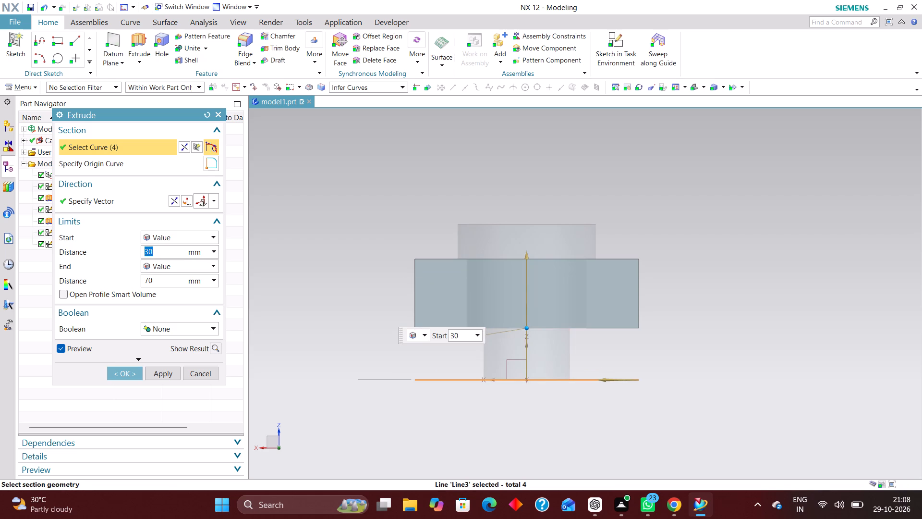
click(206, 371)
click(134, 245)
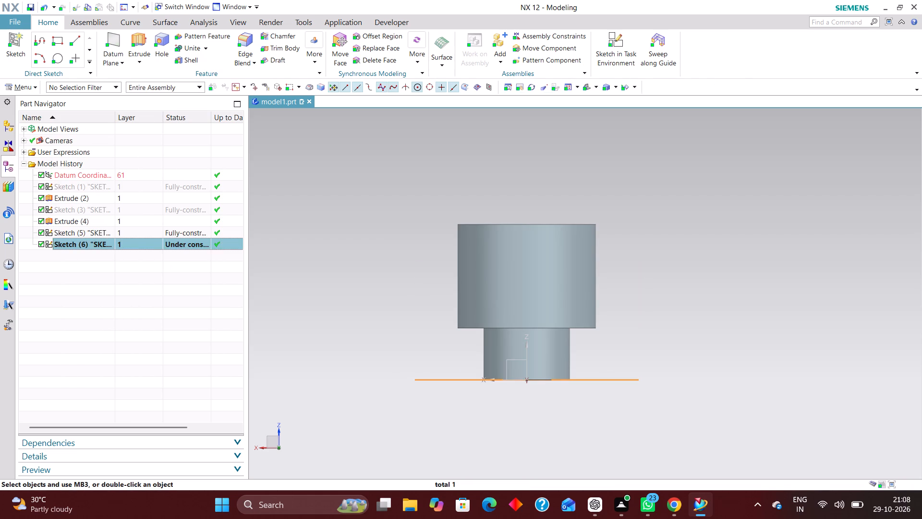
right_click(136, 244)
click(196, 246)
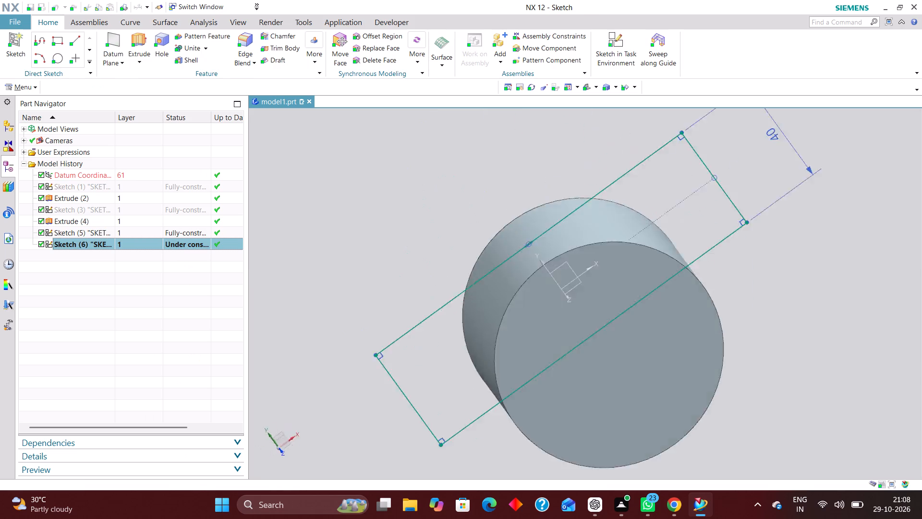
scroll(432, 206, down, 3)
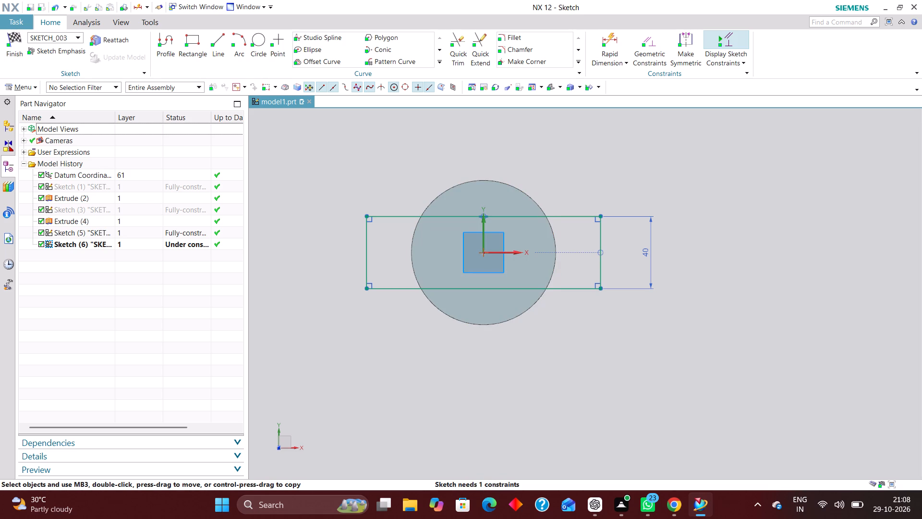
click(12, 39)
Extrude the 40 mm wide rectangle as a separate body, from a start distance of 40 mm to an end distance of 70 mm.
middle_drag(695, 294, 690, 301)
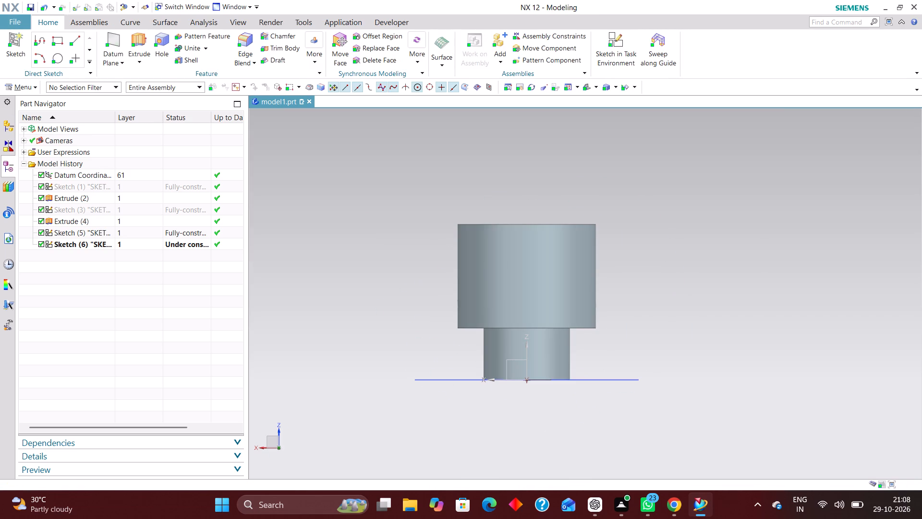
middle_drag(690, 301, 673, 315)
click(136, 41)
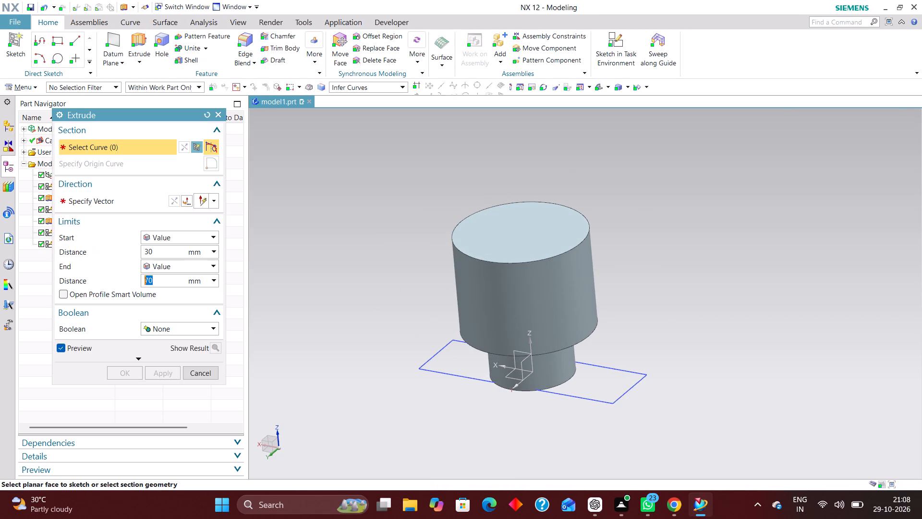
click(435, 368)
middle_drag(742, 408, 733, 386)
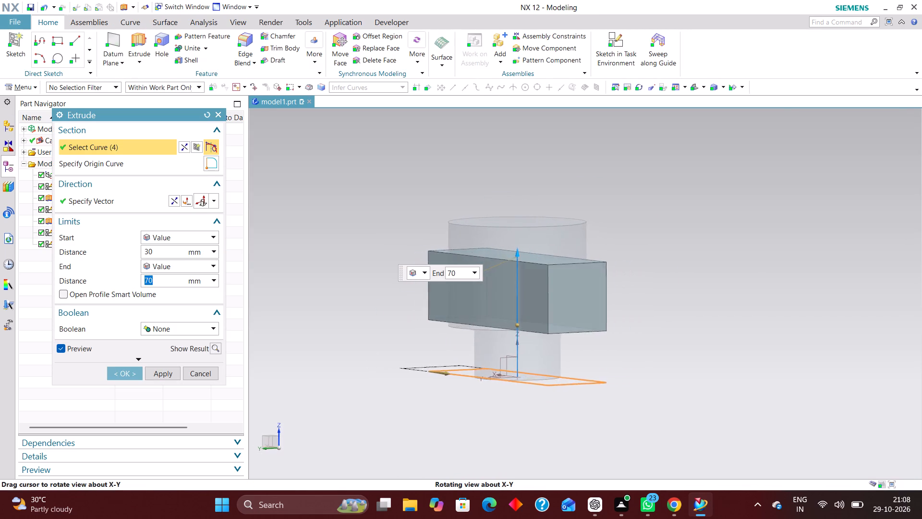
middle_drag(733, 386, 746, 375)
right_drag(748, 357, 595, 369)
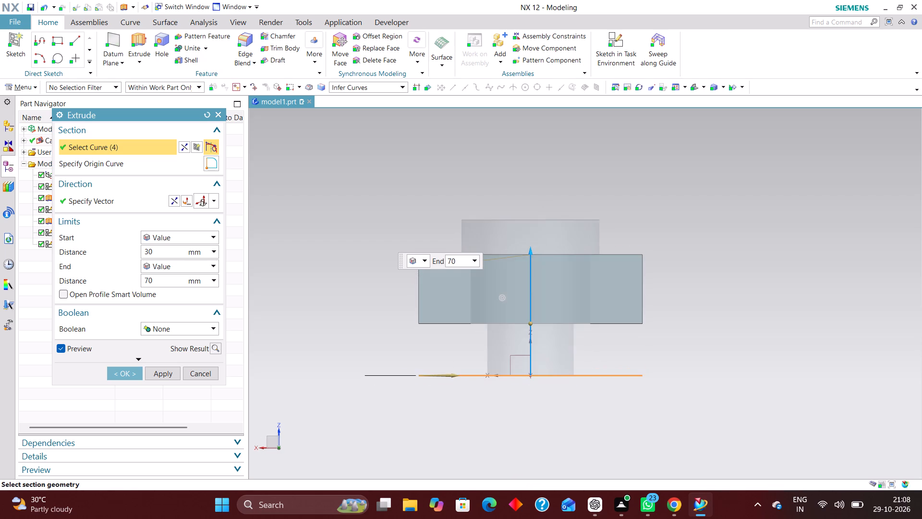
scroll(531, 310, up, 3)
drag(532, 335, 533, 309)
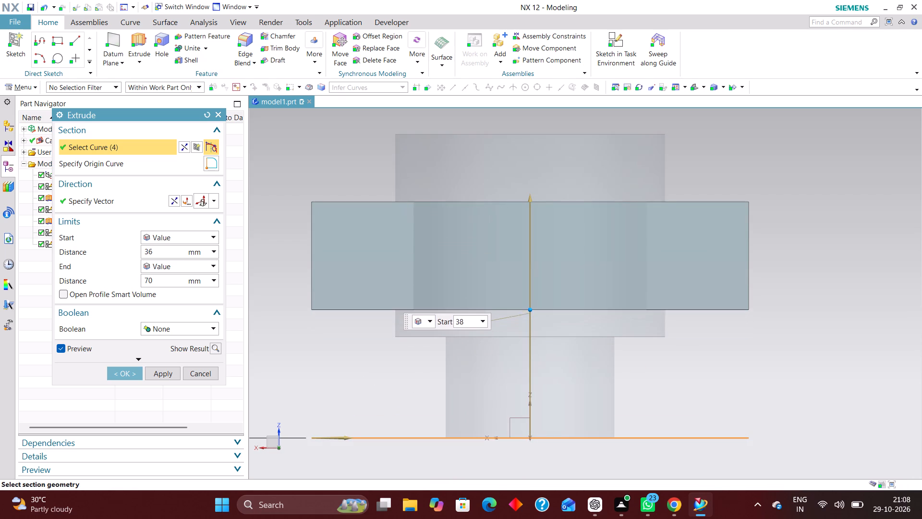
drag(533, 309, 537, 301)
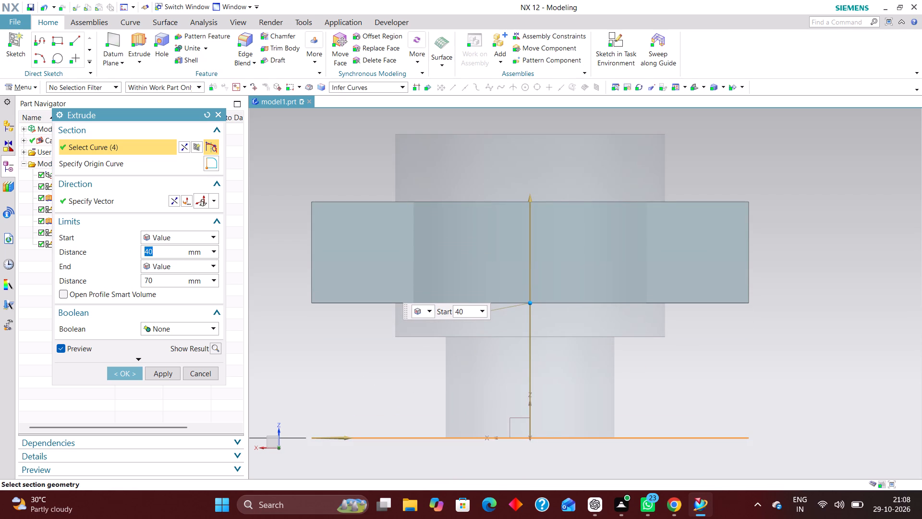
middle_drag(907, 391, 812, 389)
right_drag(823, 380, 686, 374)
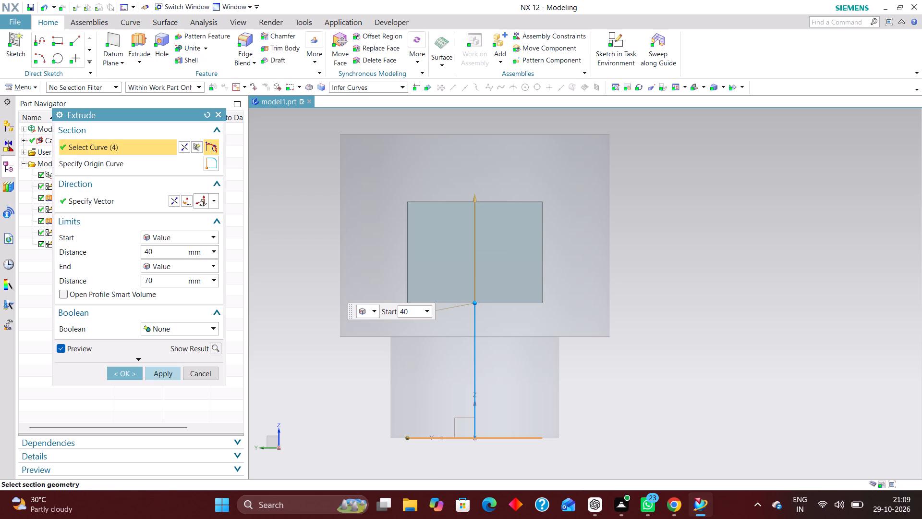
click(126, 372)
Subtract the rectangular block from the 80 mm upper cylinder to cut a window through it.
middle_drag(329, 348, 376, 367)
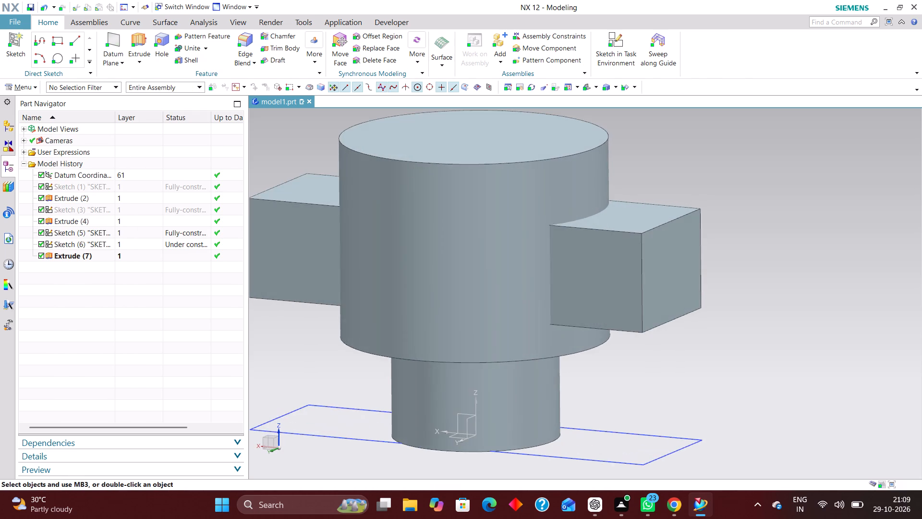
scroll(530, 362, down, 2)
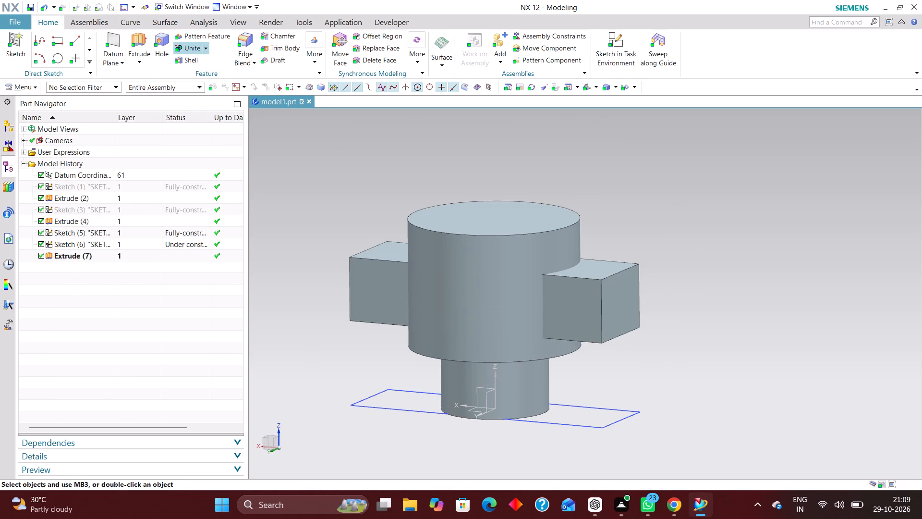
click(205, 51)
click(209, 74)
click(426, 293)
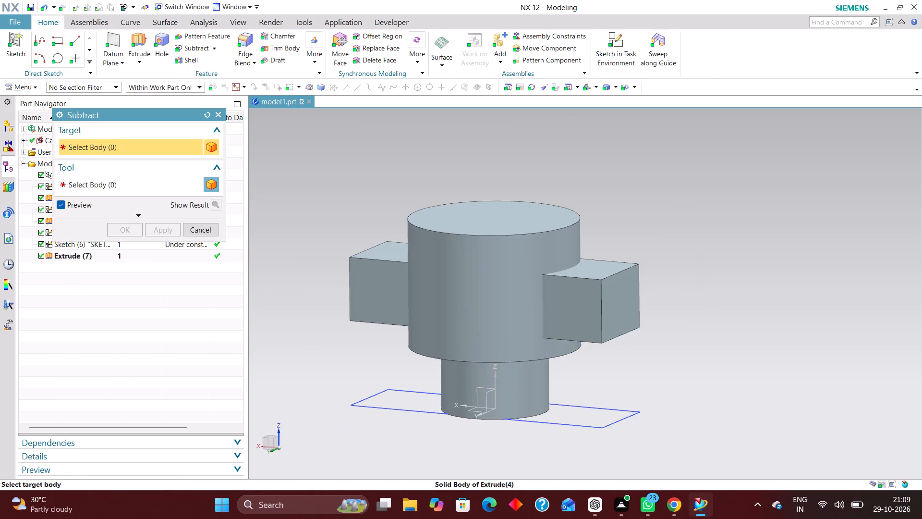
click(391, 288)
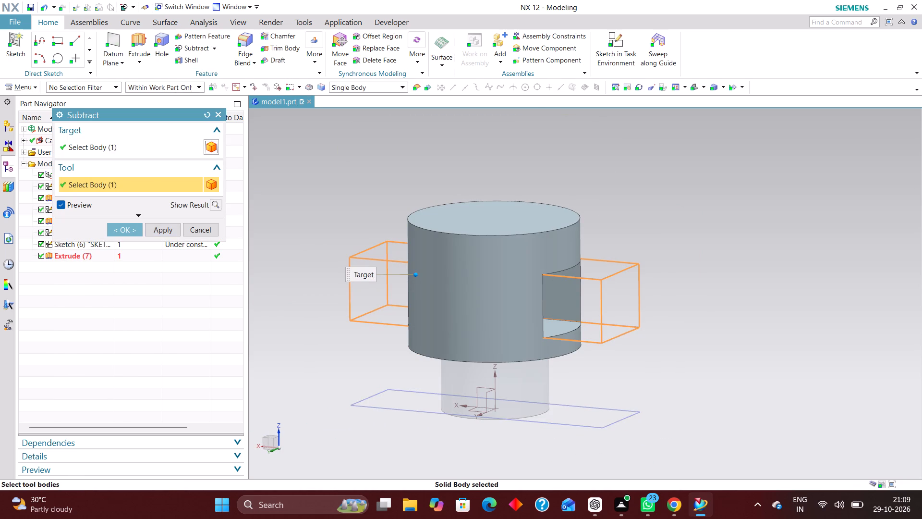
click(133, 228)
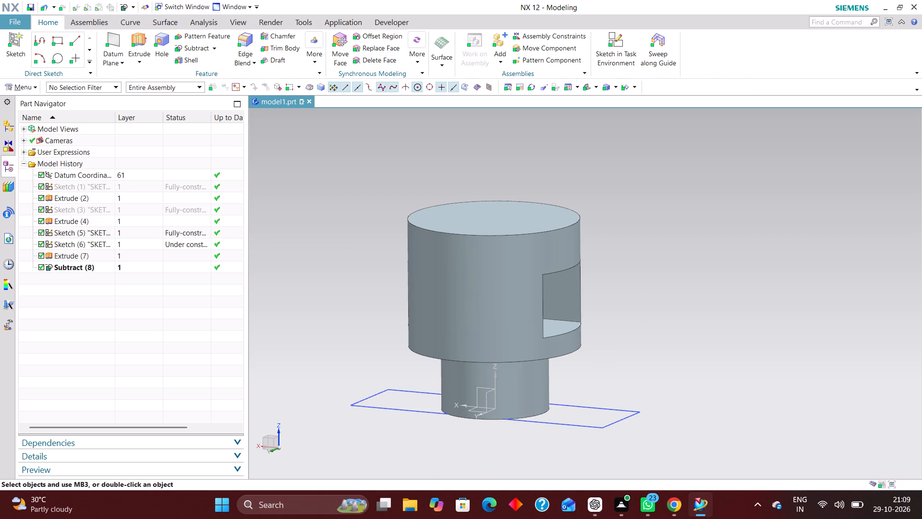
Roll the model history back by making the 80 mm cylinder's extrusion the current feature.
click(107, 223)
right_click(104, 223)
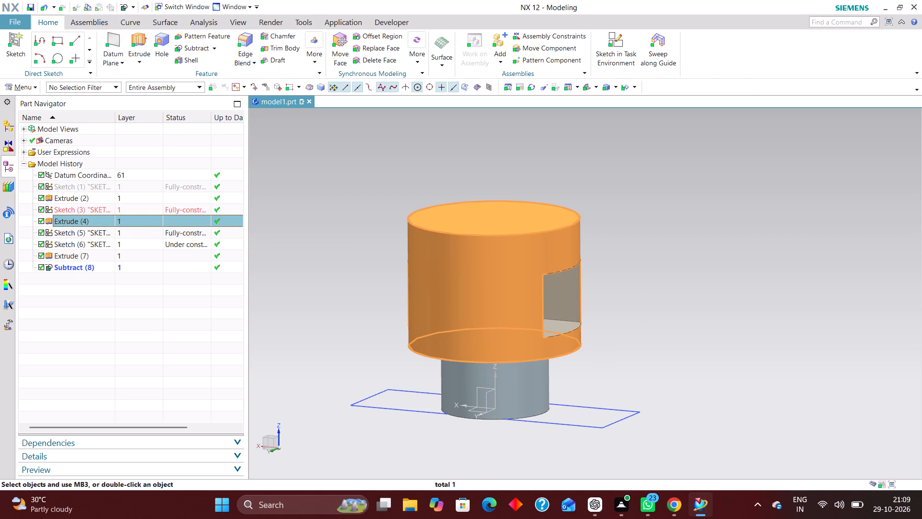
click(98, 218)
right_click(99, 219)
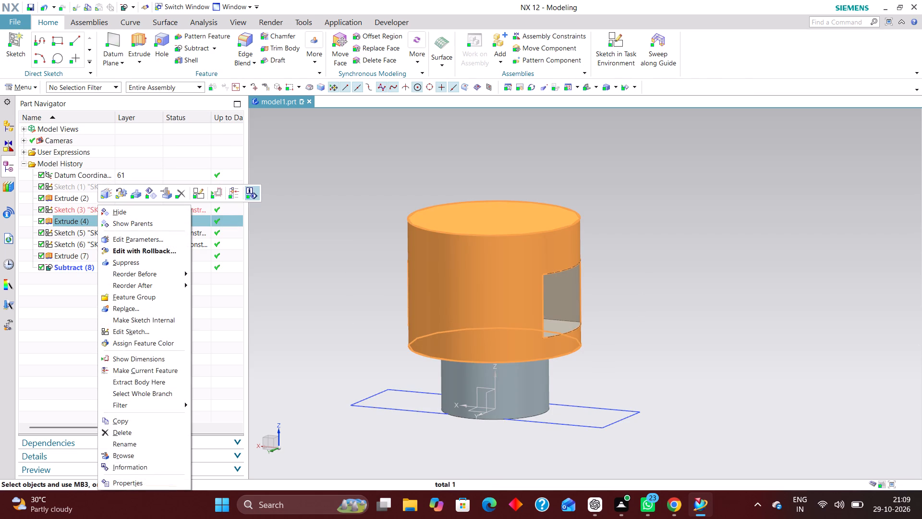
click(233, 194)
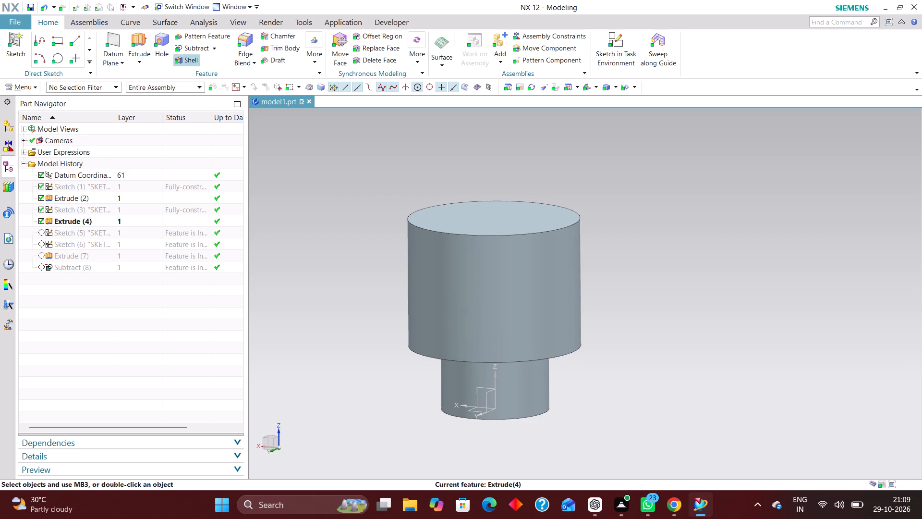
Unite the 80 mm upper cylinder with the smaller lower cylinder, using the lower cylinder as the target.
click(214, 47)
click(216, 59)
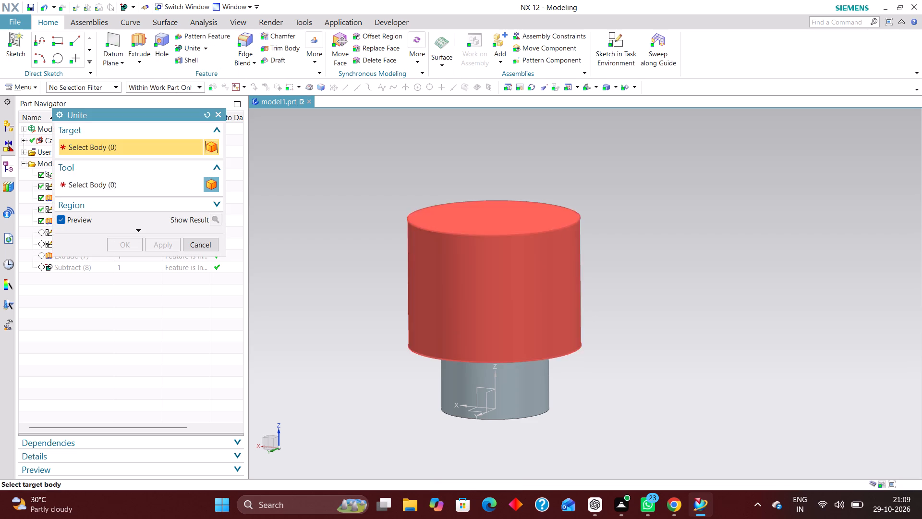
click(540, 397)
click(526, 295)
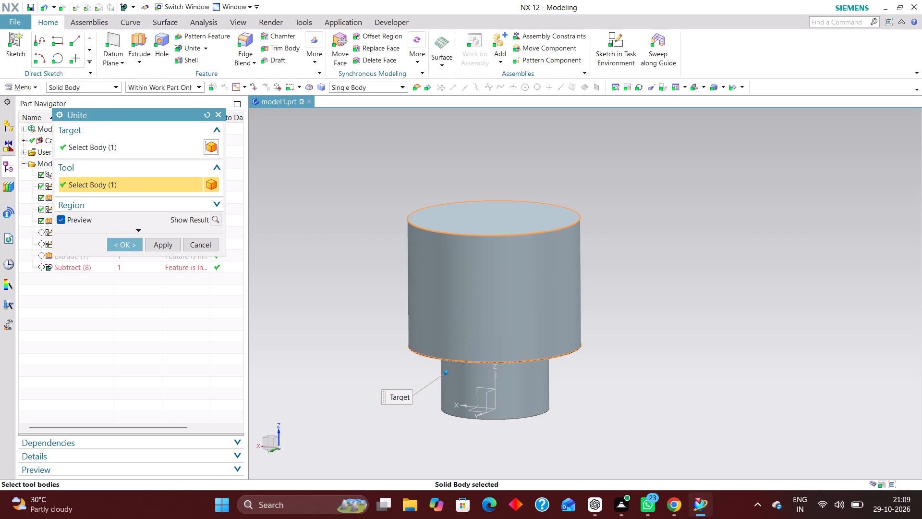
click(128, 243)
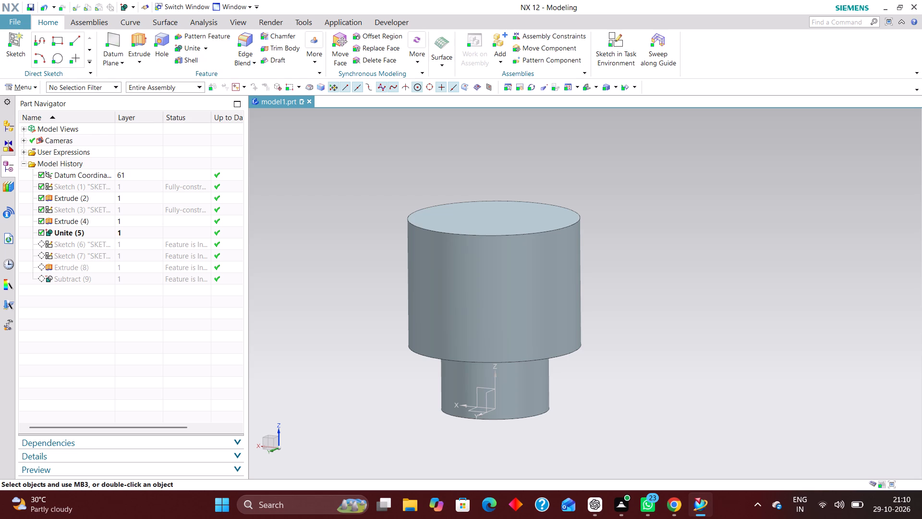
Roll the model history forward by making the Subtract feature current again.
click(112, 278)
right_click(109, 276)
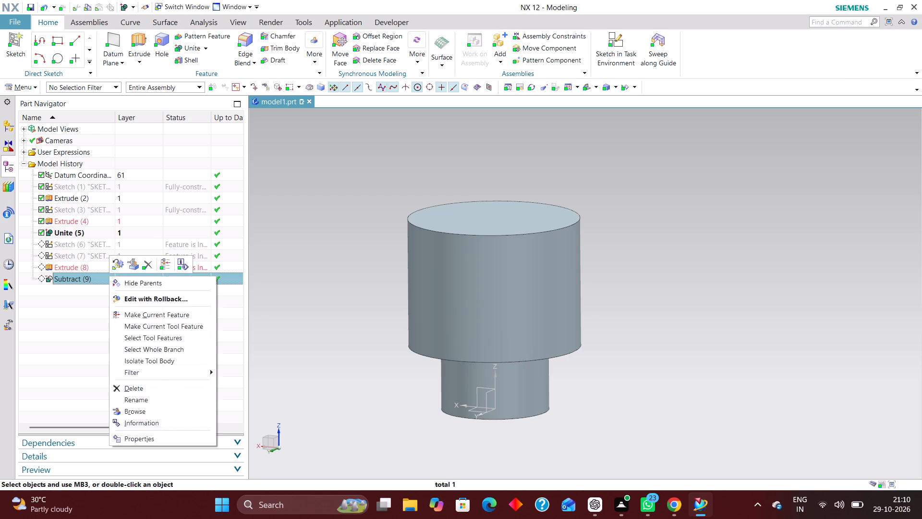
click(170, 267)
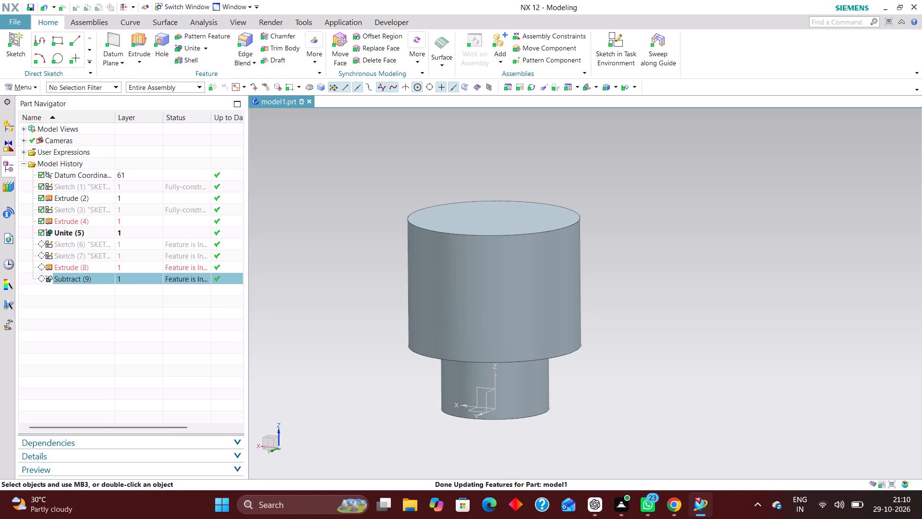
Hide the 40 mm wide rectangle sketch beneath the model.
middle_drag(649, 362, 598, 360)
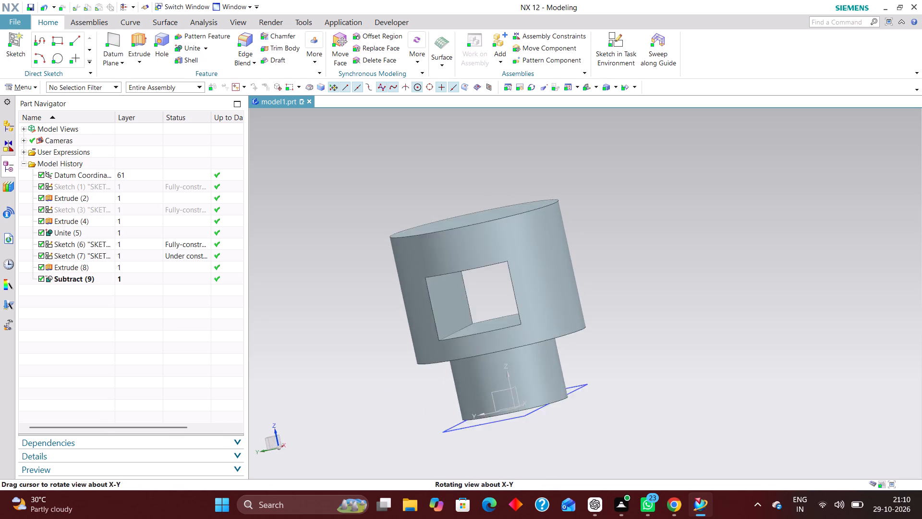
middle_drag(598, 360, 627, 358)
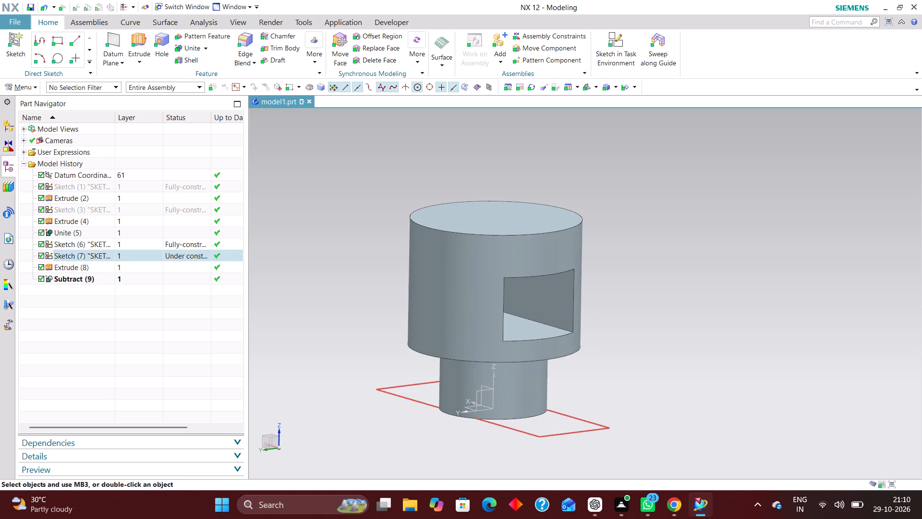
right_drag(593, 428, 593, 466)
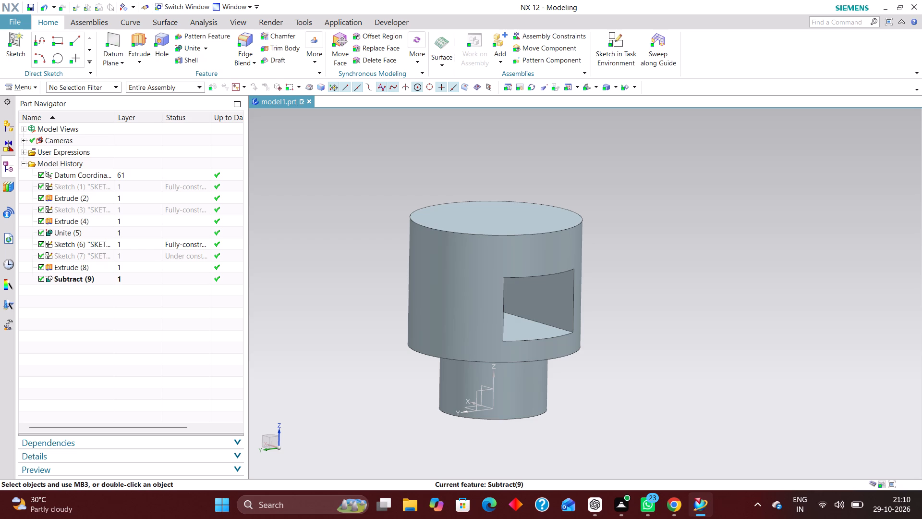
Sketch on the XY datum plane a tall rectangle crossing the cylinder's +X edge, its inner side about 24 mm from the Y axis.
click(621, 42)
click(518, 86)
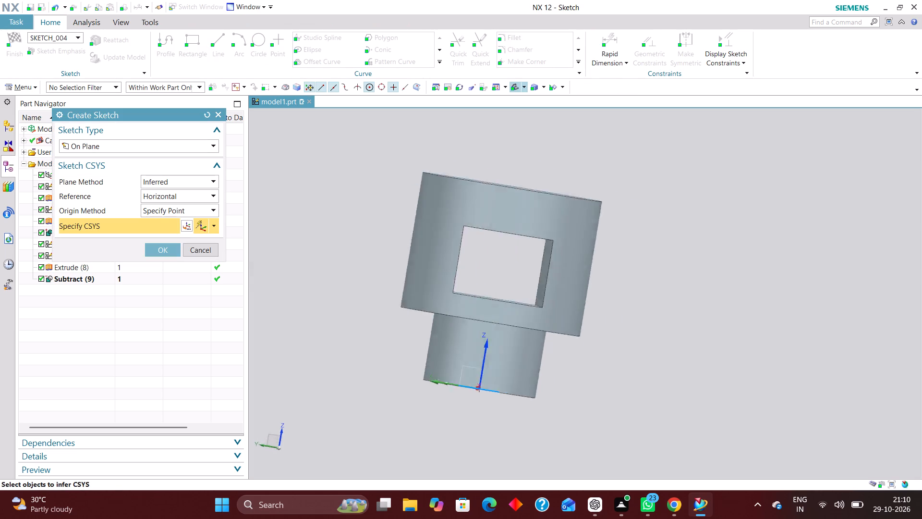
click(606, 414)
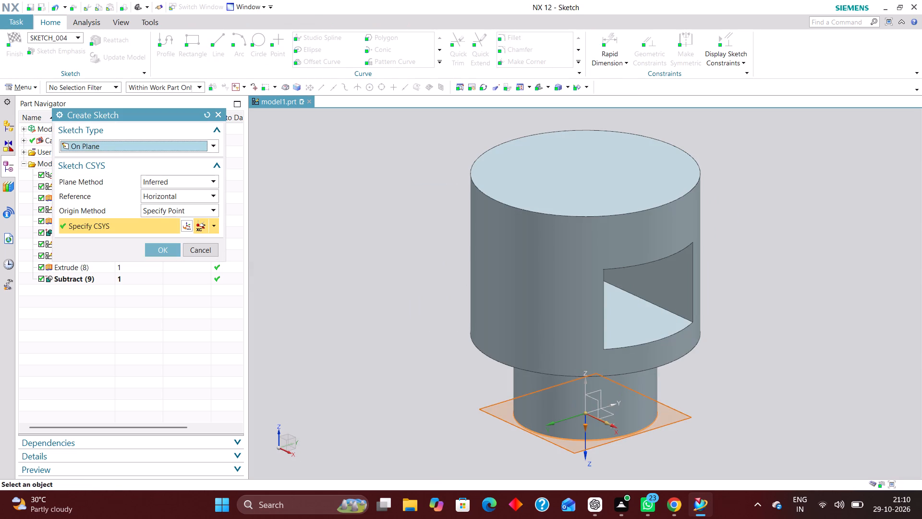
click(609, 415)
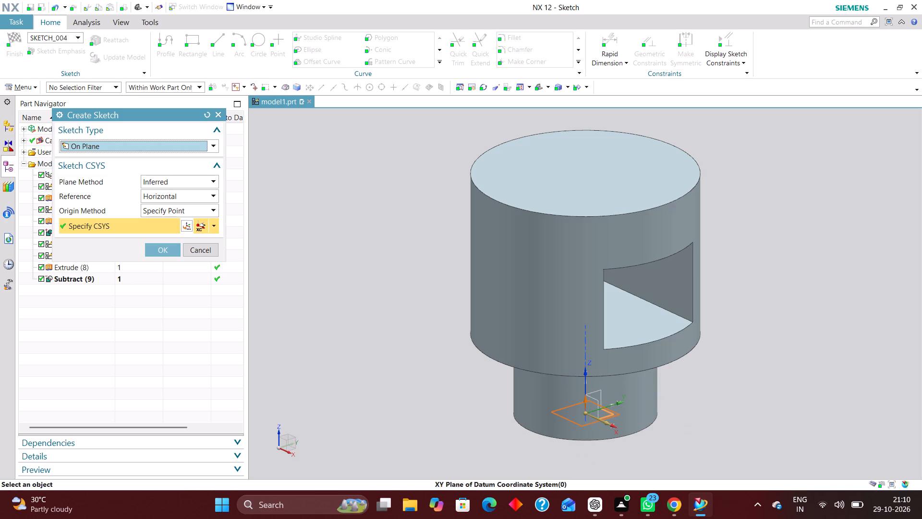
click(160, 250)
scroll(412, 256, down, 2)
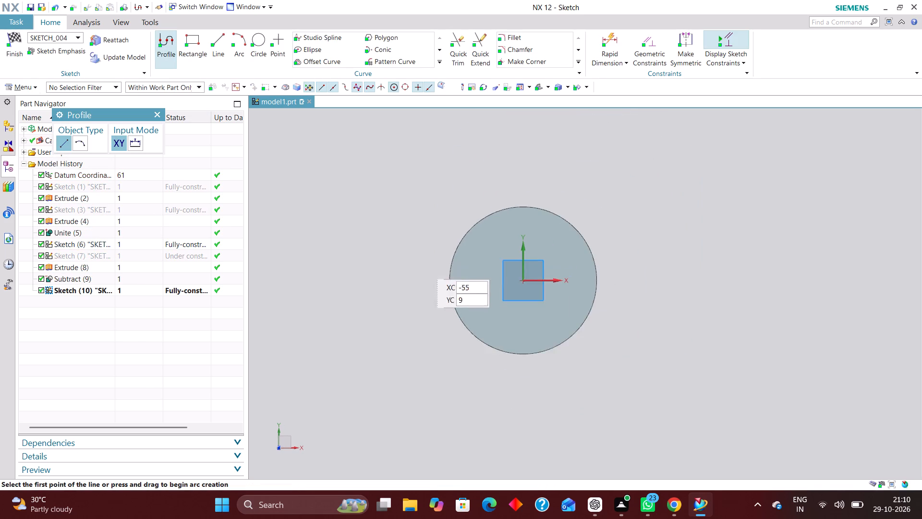
scroll(600, 281, up, 2)
click(201, 40)
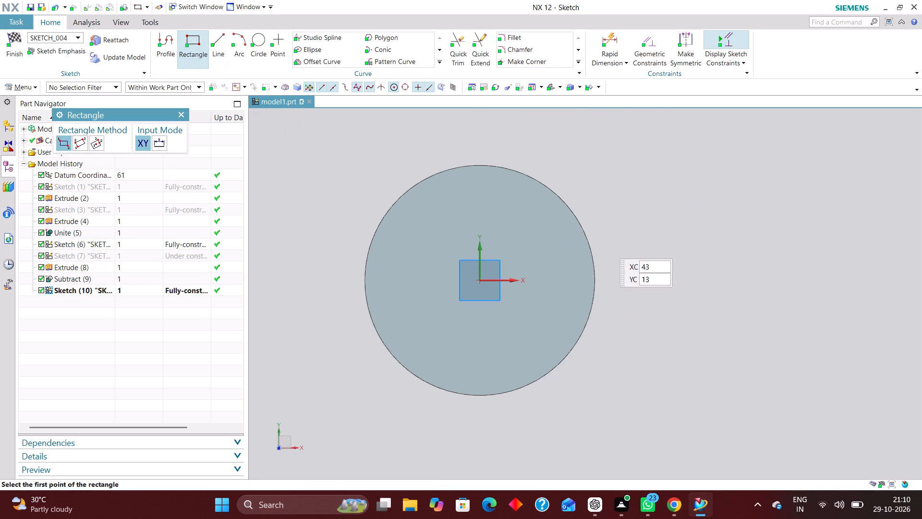
click(547, 209)
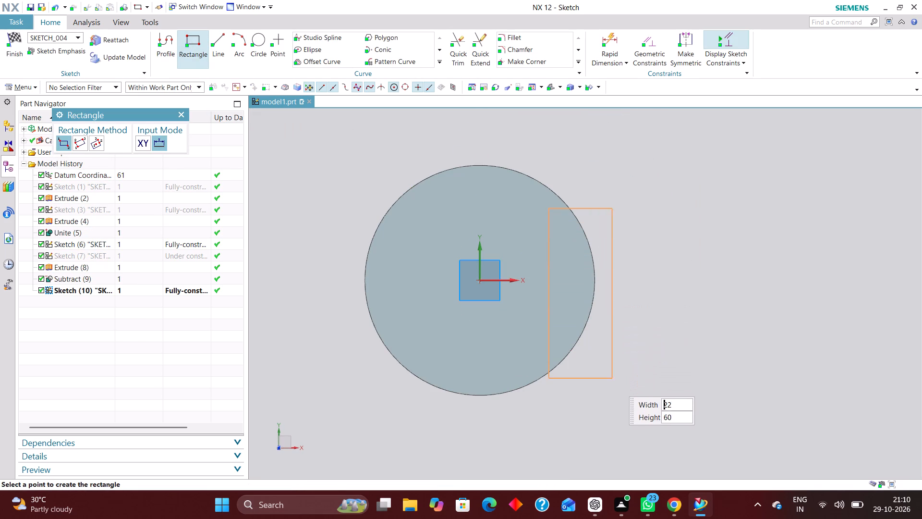
click(619, 387)
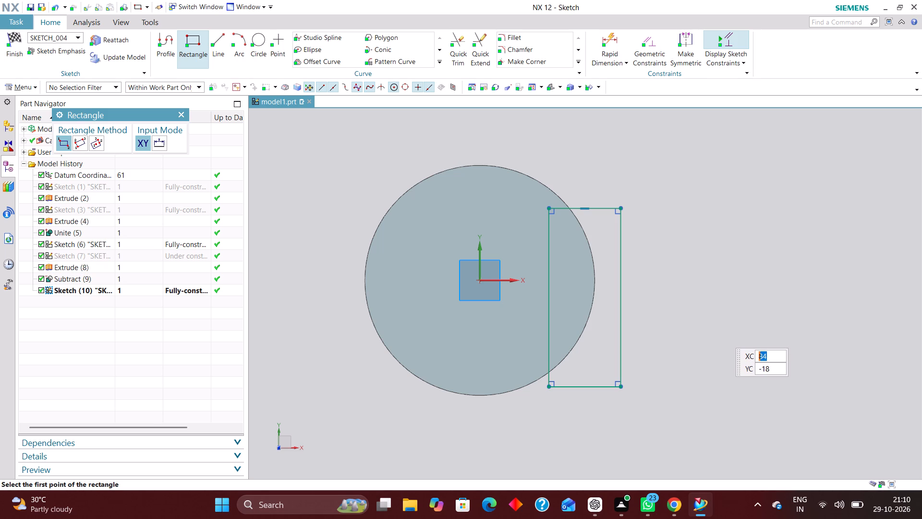
Dimension the rectangle's inner long side at 20 mm from the Y axis.
click(610, 33)
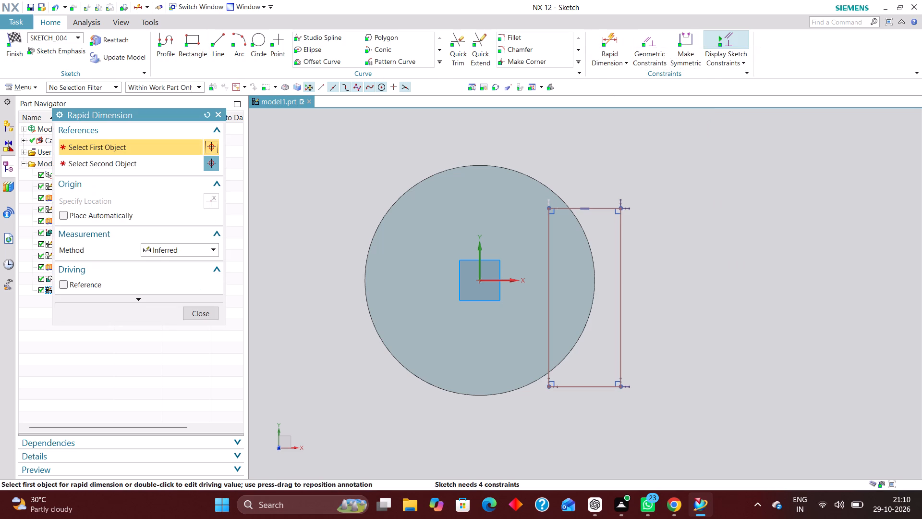
click(479, 264)
click(547, 283)
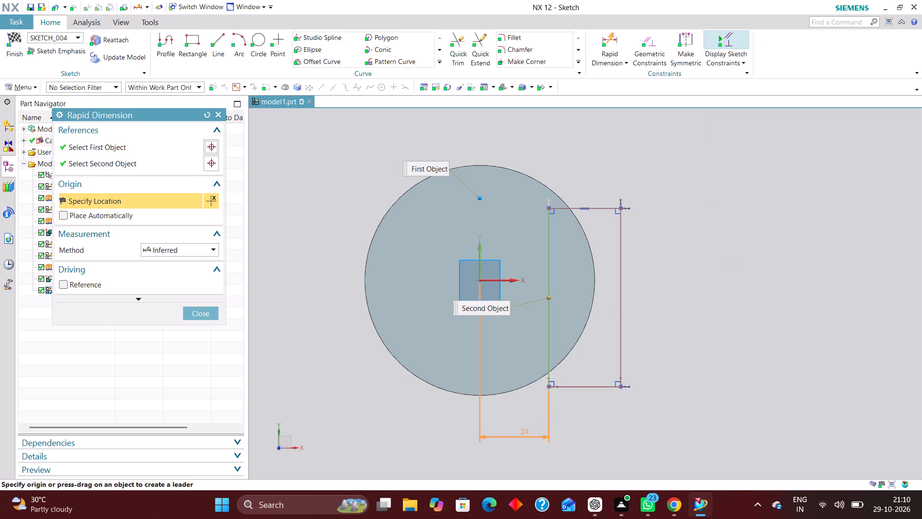
click(522, 442)
key(2)
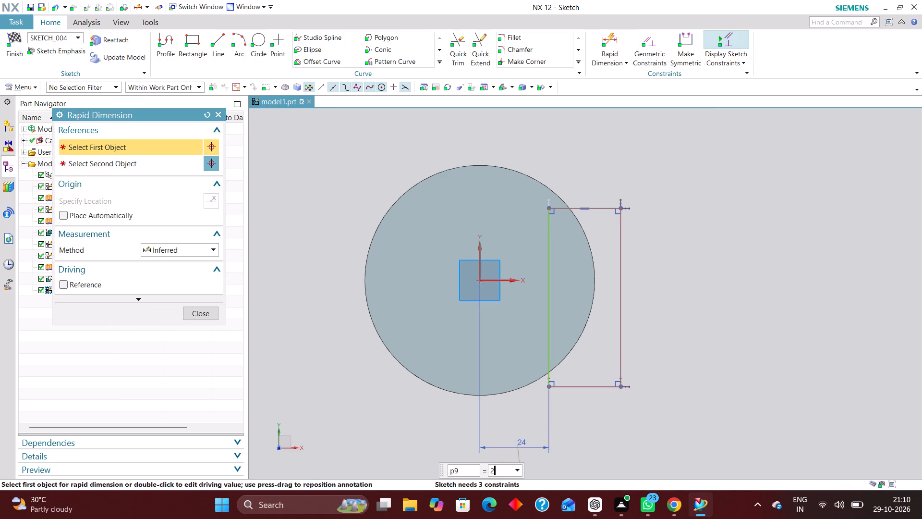
key(0)
key(Return)
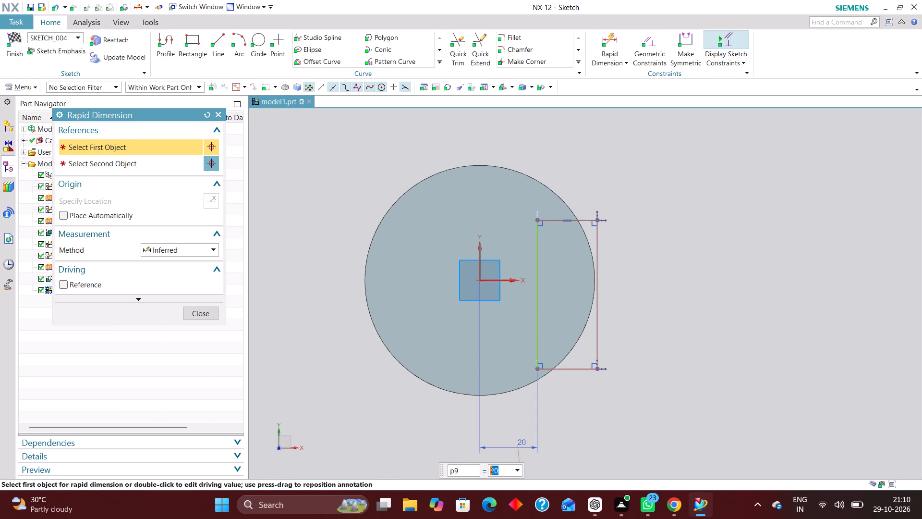
Constrain the midpoint of the rectangle's inner long side to the X axis.
click(643, 42)
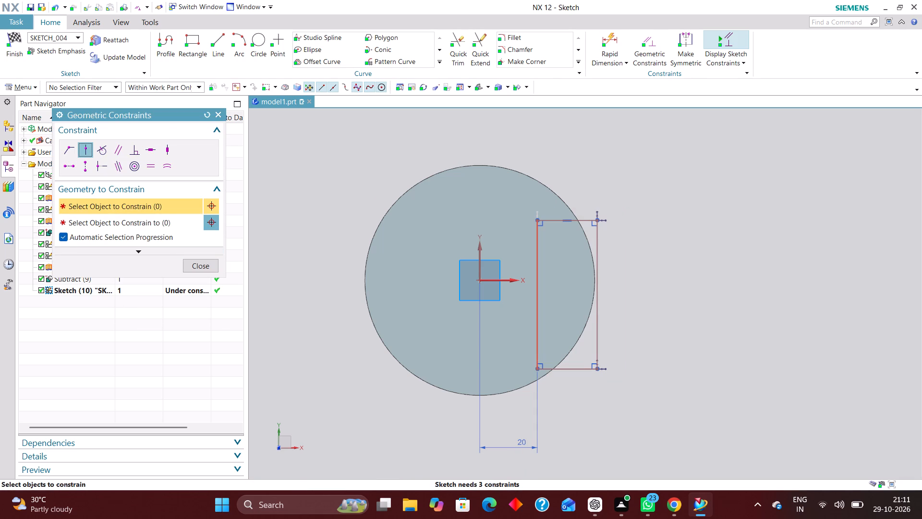
click(540, 297)
click(509, 278)
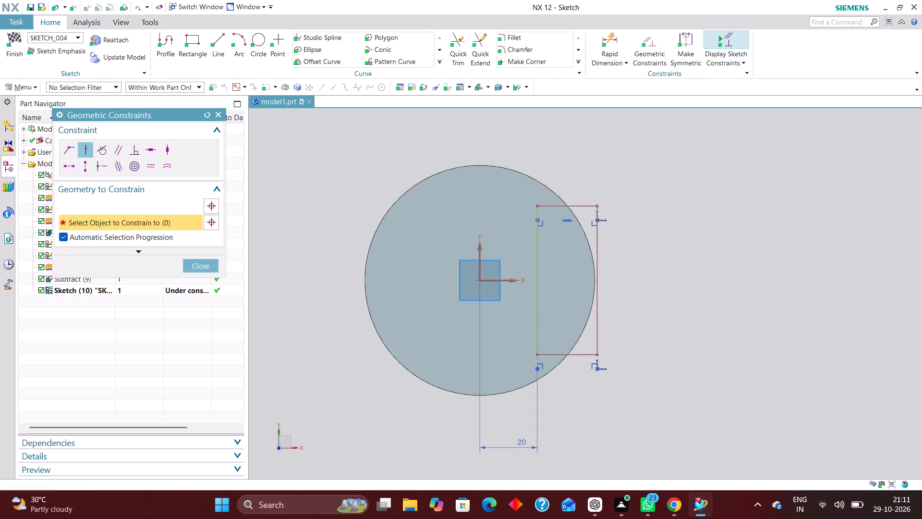
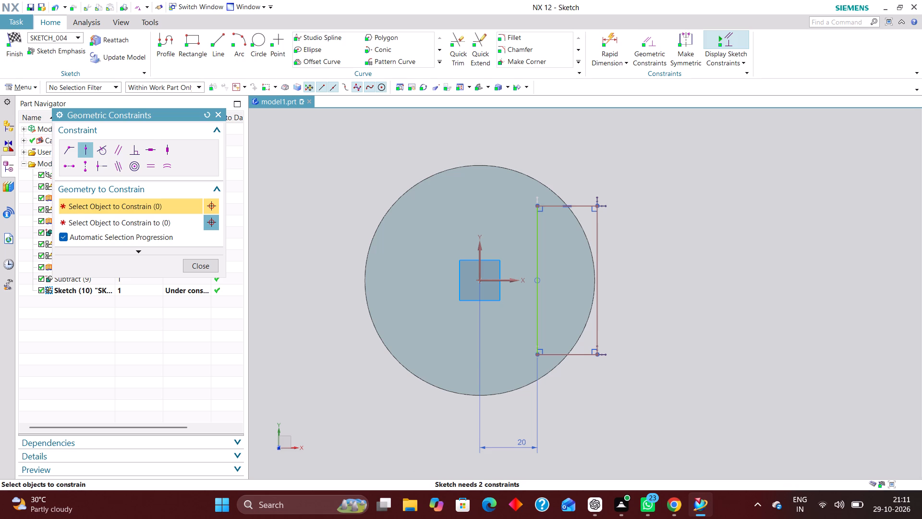
Dimension the rectangle's outer long side at 40 mm and finish the sketch.
click(603, 35)
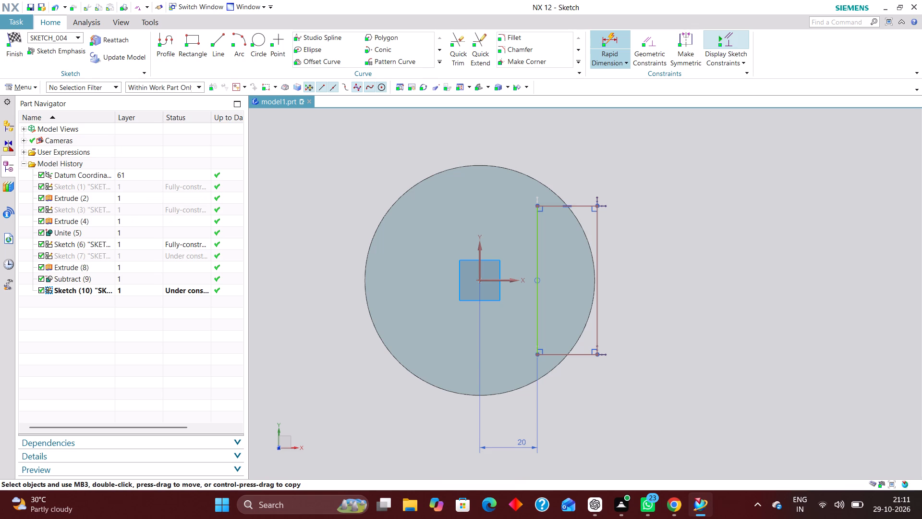
click(599, 319)
click(641, 279)
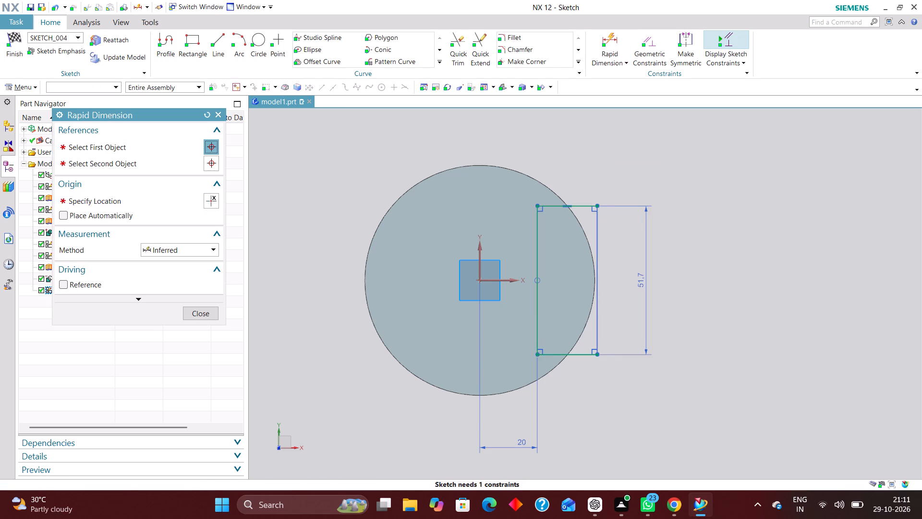
text(40)
key(Return)
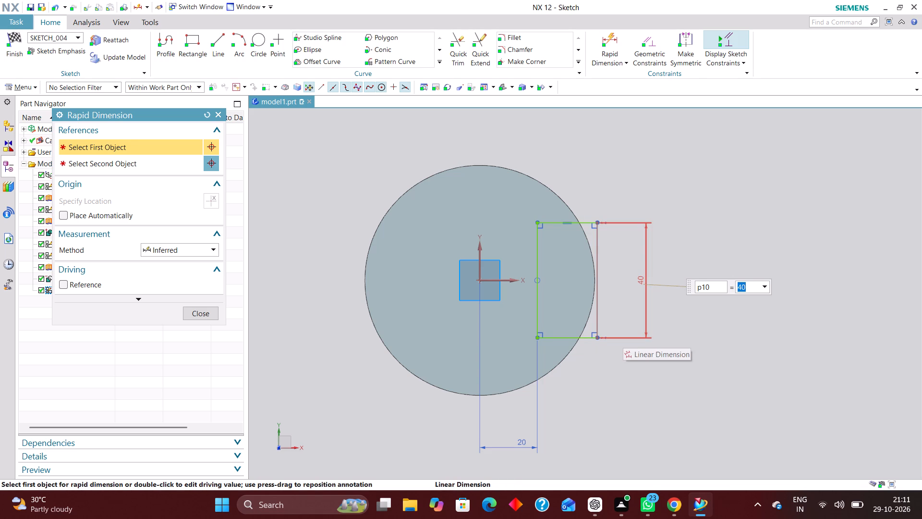
click(201, 316)
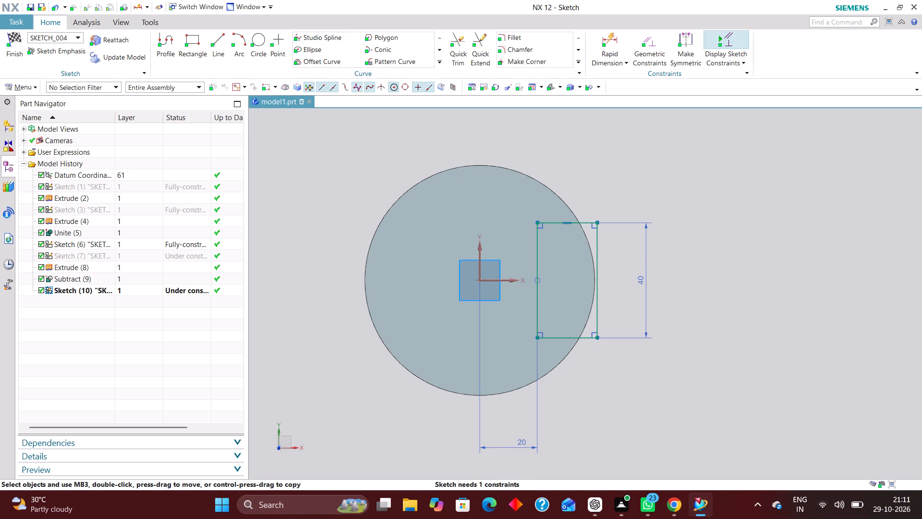
click(12, 35)
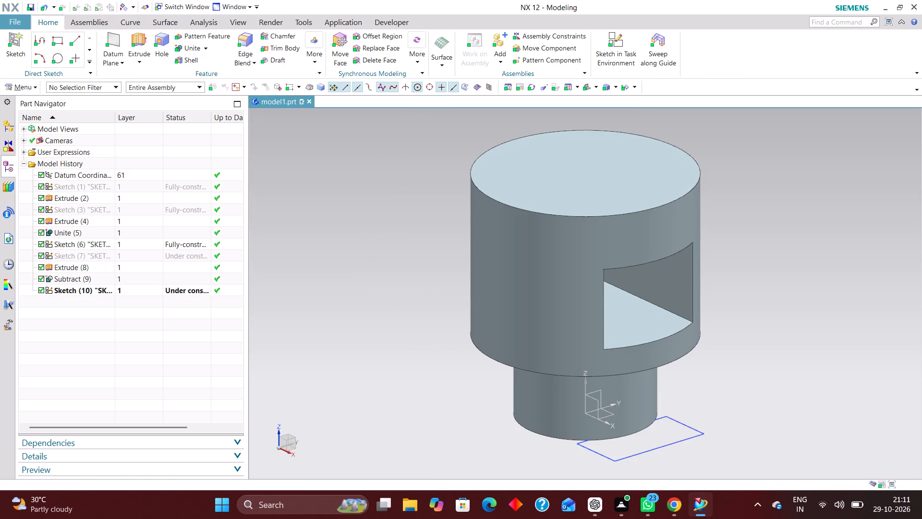
Extrude the side rectangle upward from 40 mm to 70 mm as a separate body, with Boolean set to None.
click(123, 35)
click(221, 111)
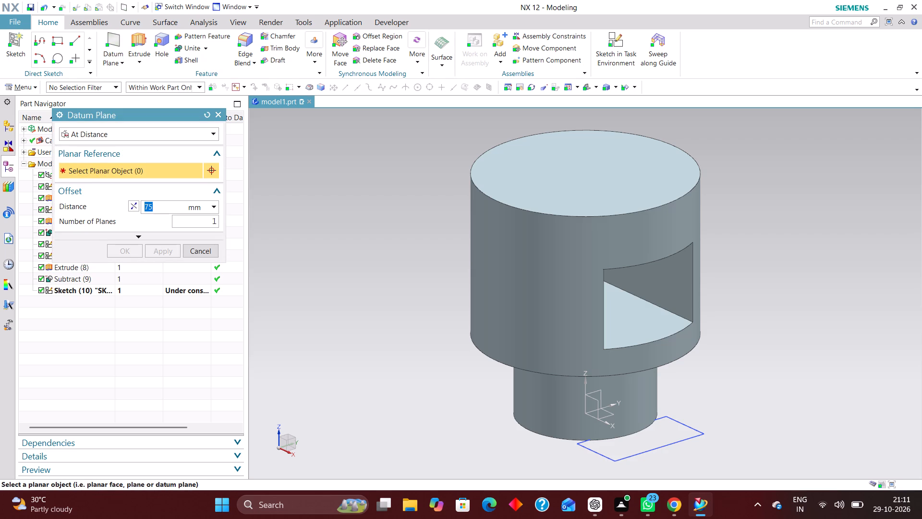
click(138, 37)
click(669, 444)
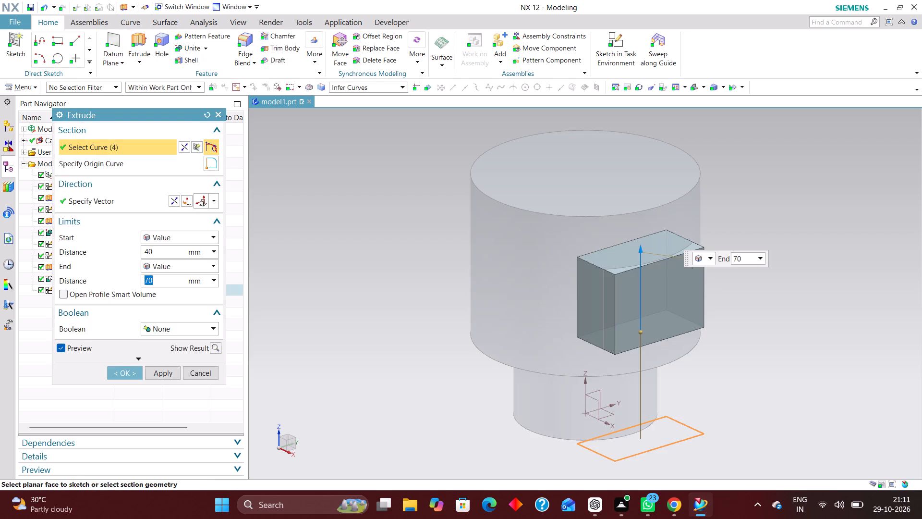
middle_drag(795, 391, 823, 375)
scroll(844, 396, up, 1)
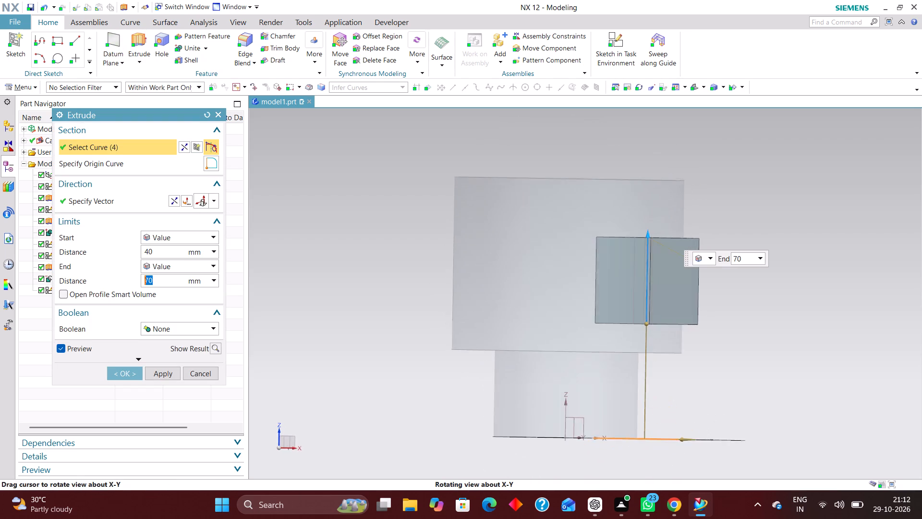
middle_drag(823, 375, 823, 376)
middle_click(809, 380)
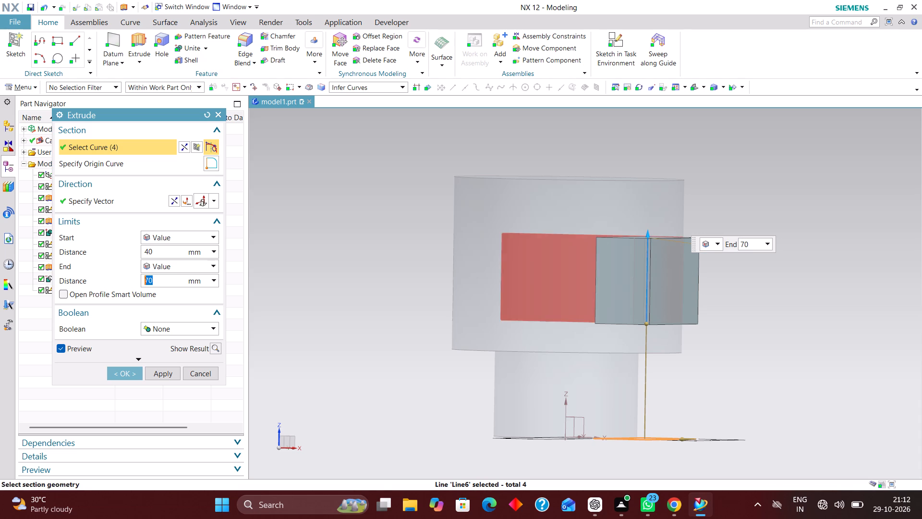
click(122, 371)
Mirror the extruded side block about the YZ datum plane with Mirror Feature.
middle_drag(775, 352, 770, 372)
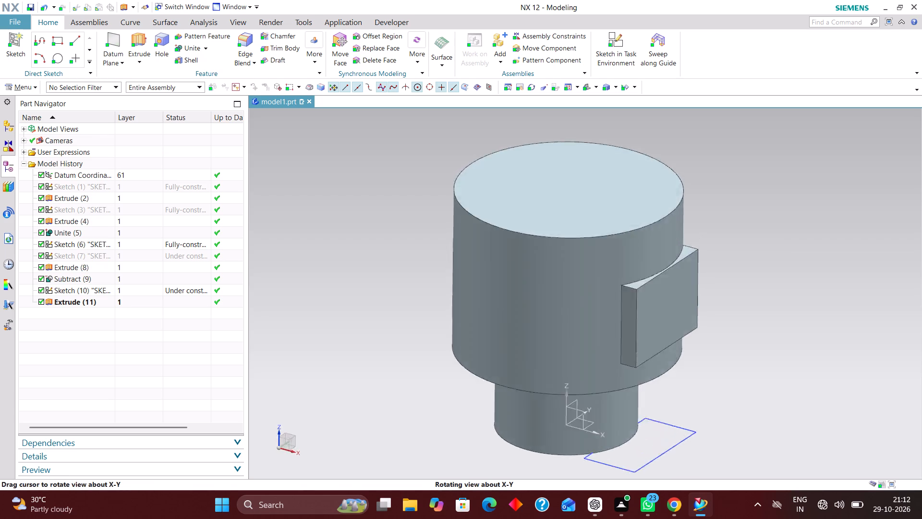
middle_drag(770, 372, 796, 386)
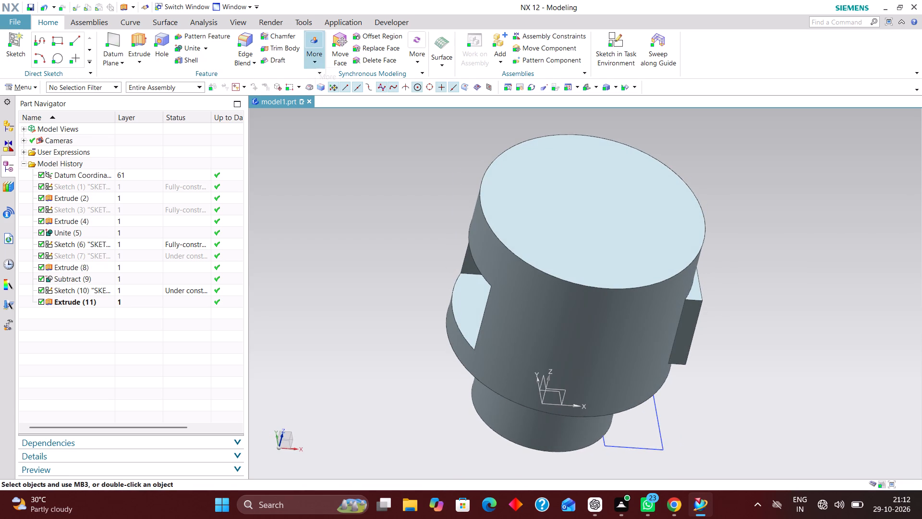
click(315, 57)
click(395, 90)
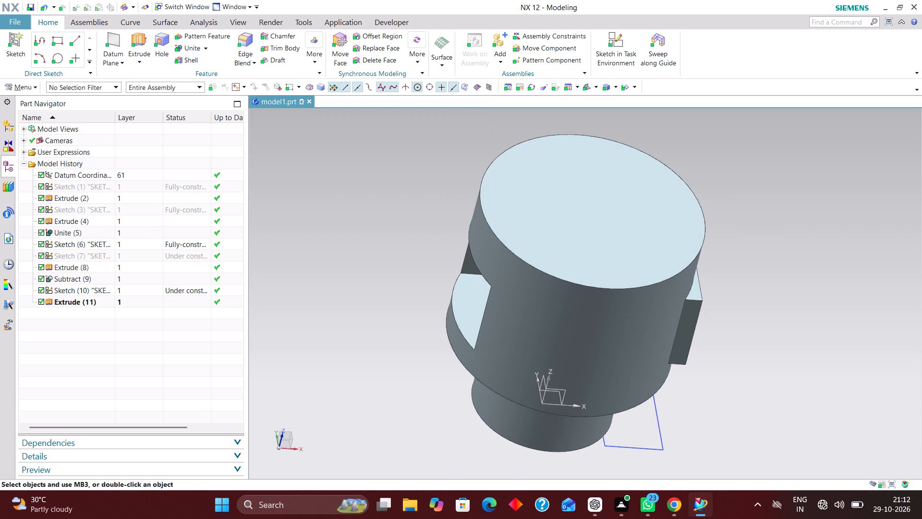
click(690, 319)
click(131, 196)
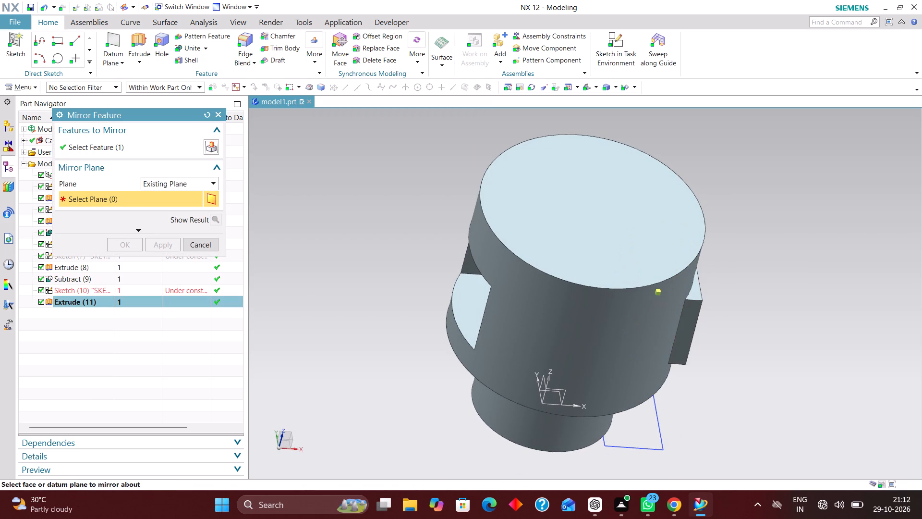
click(543, 376)
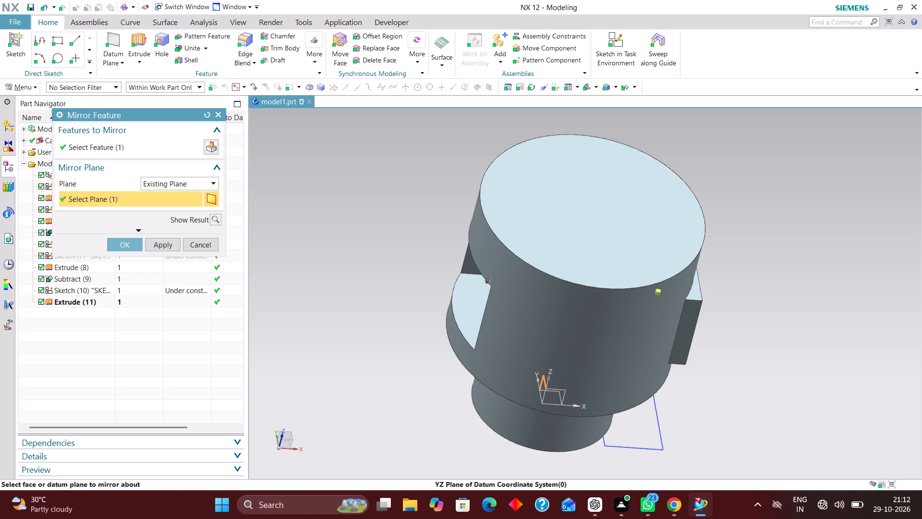
click(126, 244)
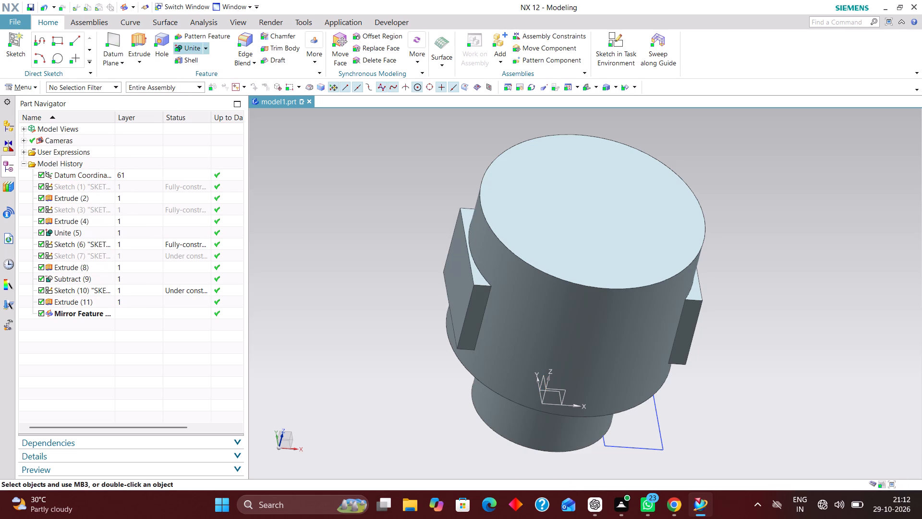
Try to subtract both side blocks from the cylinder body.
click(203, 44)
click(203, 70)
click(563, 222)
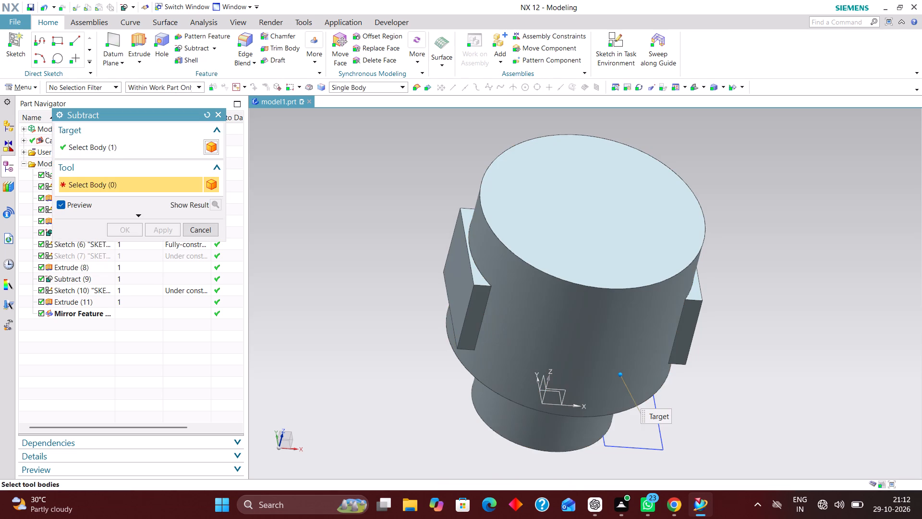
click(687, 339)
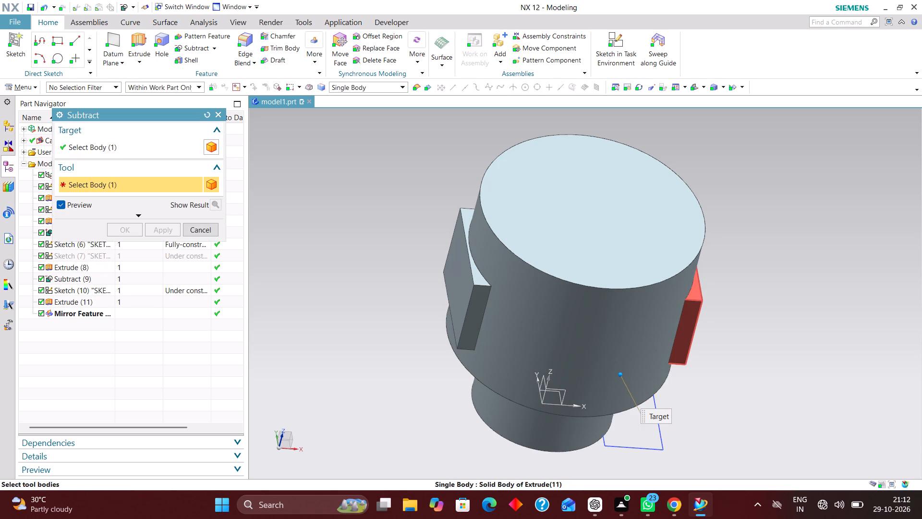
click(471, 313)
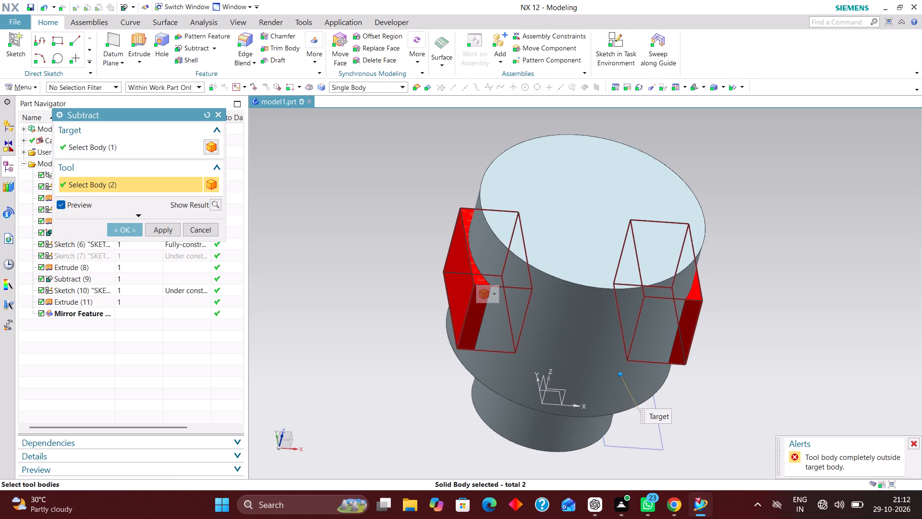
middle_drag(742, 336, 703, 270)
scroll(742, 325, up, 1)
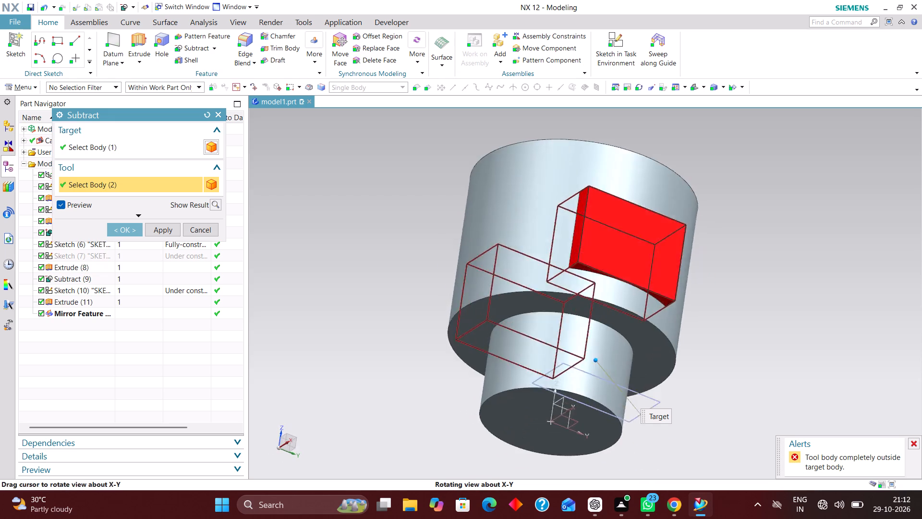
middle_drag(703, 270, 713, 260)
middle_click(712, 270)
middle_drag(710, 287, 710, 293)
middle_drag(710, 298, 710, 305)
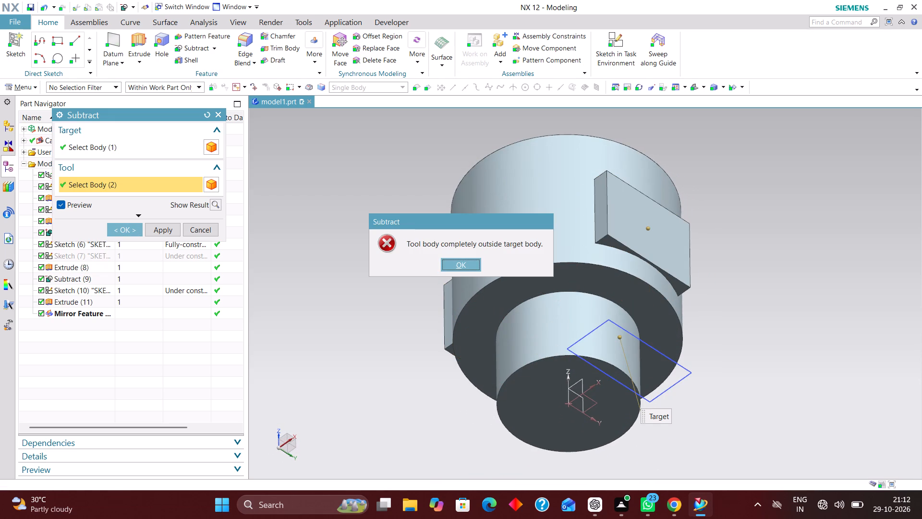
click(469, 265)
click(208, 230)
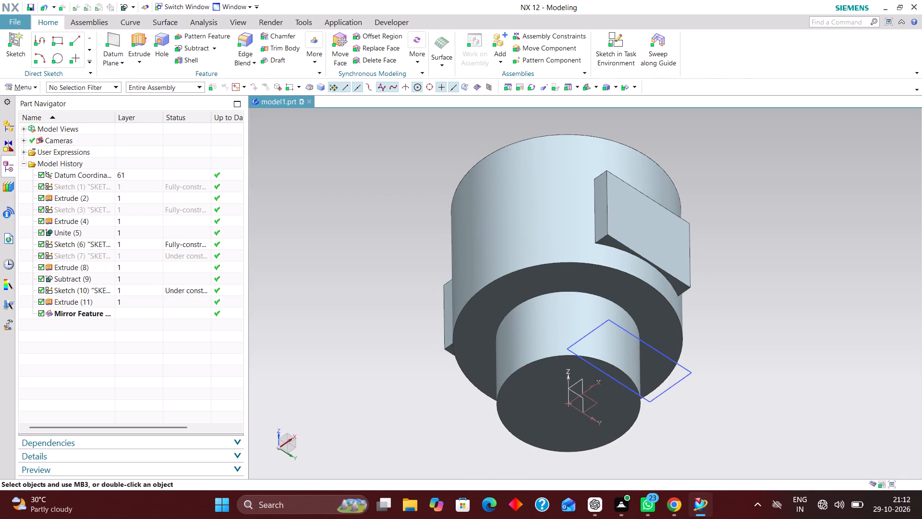
Reopen the side rectangle sketch, examine its position against the cylinder and existing window from several angles, and exit the sketch.
middle_drag(339, 258, 339, 295)
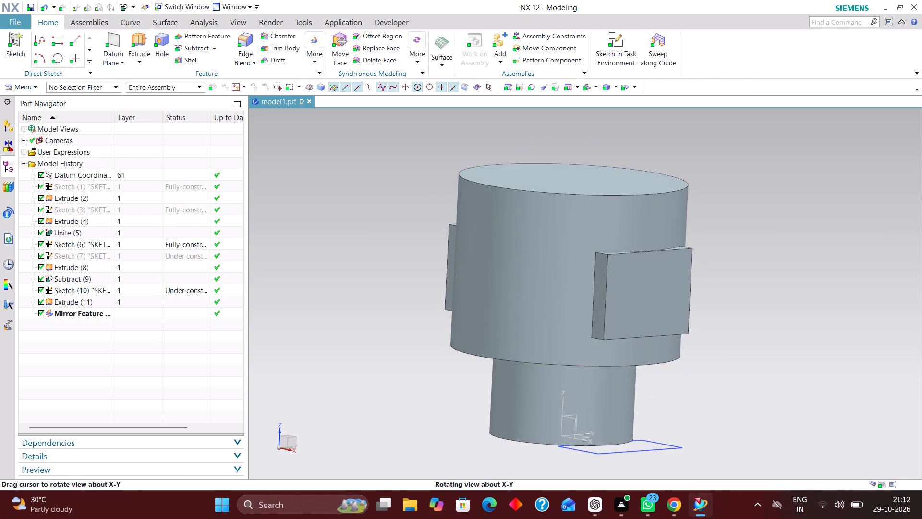
middle_drag(339, 295, 371, 292)
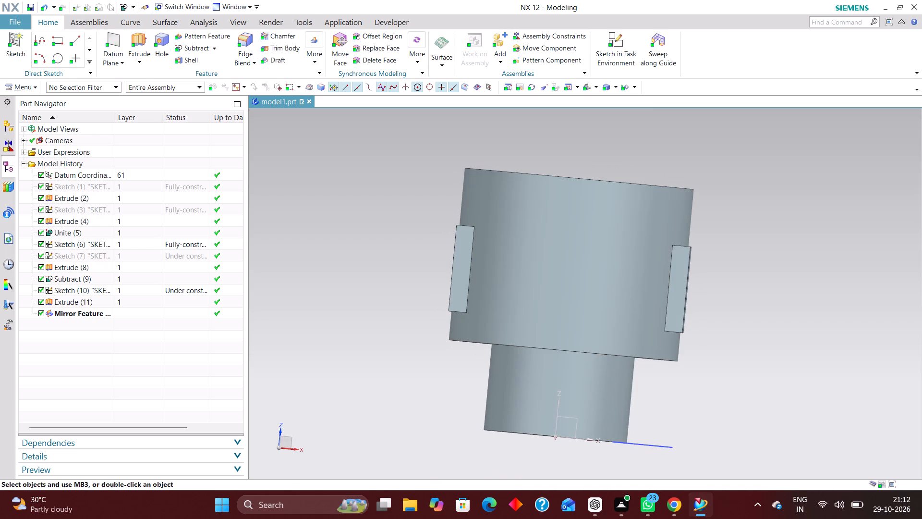
click(129, 292)
right_click(132, 293)
click(193, 62)
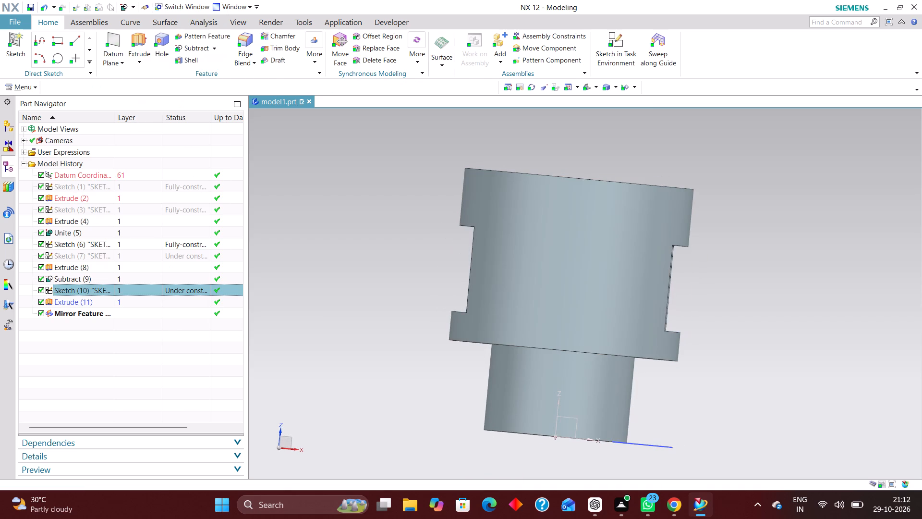
scroll(730, 344, down, 1)
middle_drag(727, 354, 724, 346)
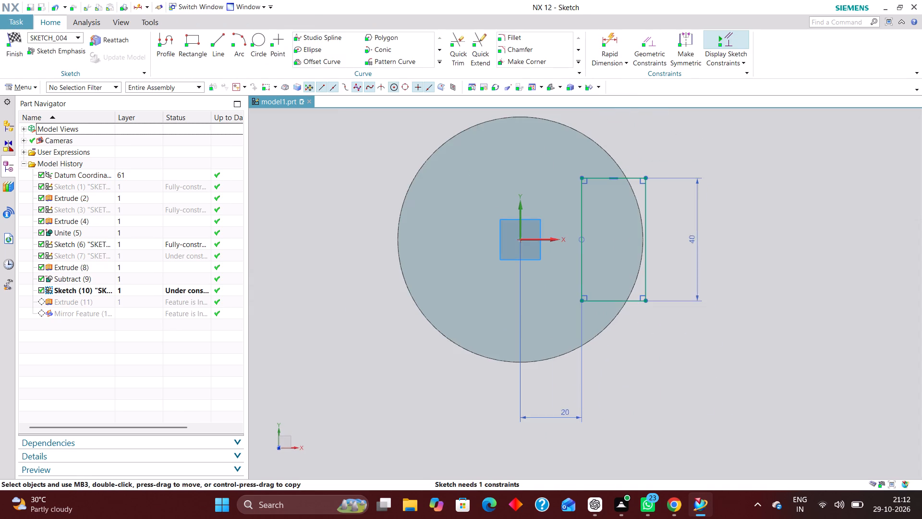
middle_drag(724, 346, 716, 286)
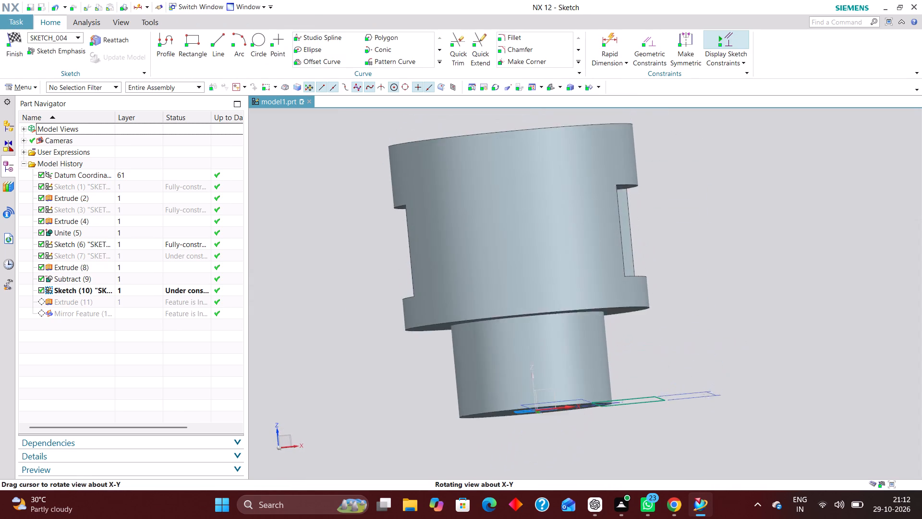
middle_drag(716, 286, 706, 302)
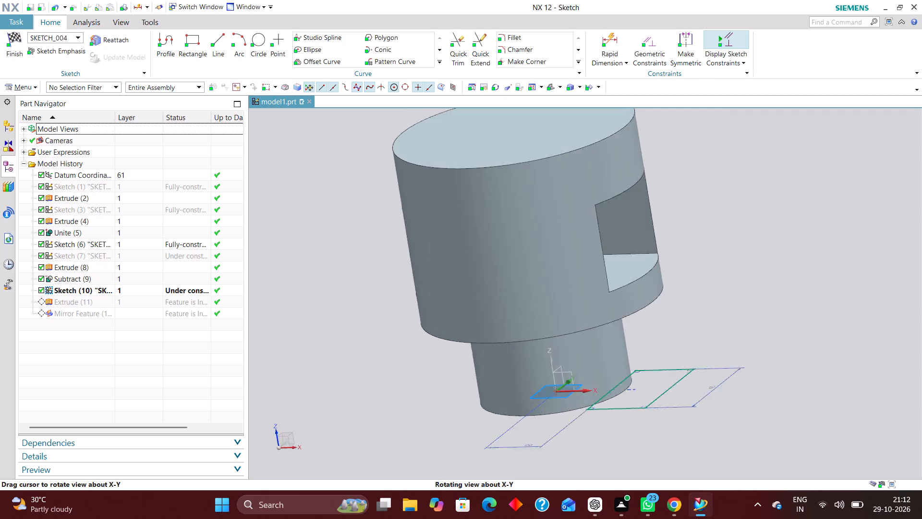
middle_drag(706, 302, 712, 304)
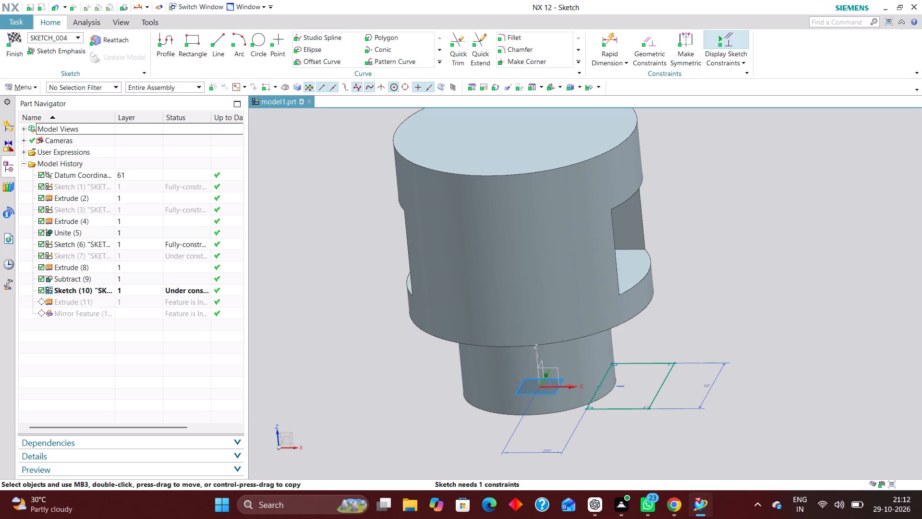
middle_drag(750, 303, 763, 338)
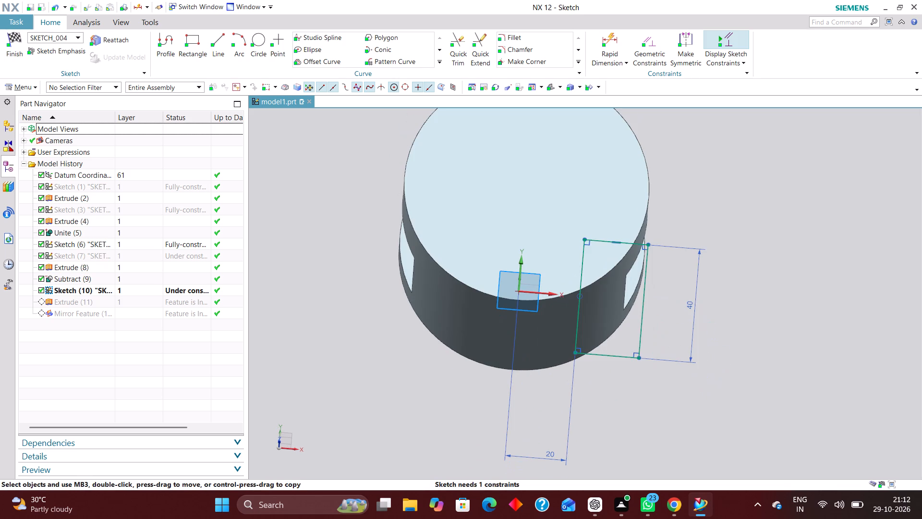
click(17, 39)
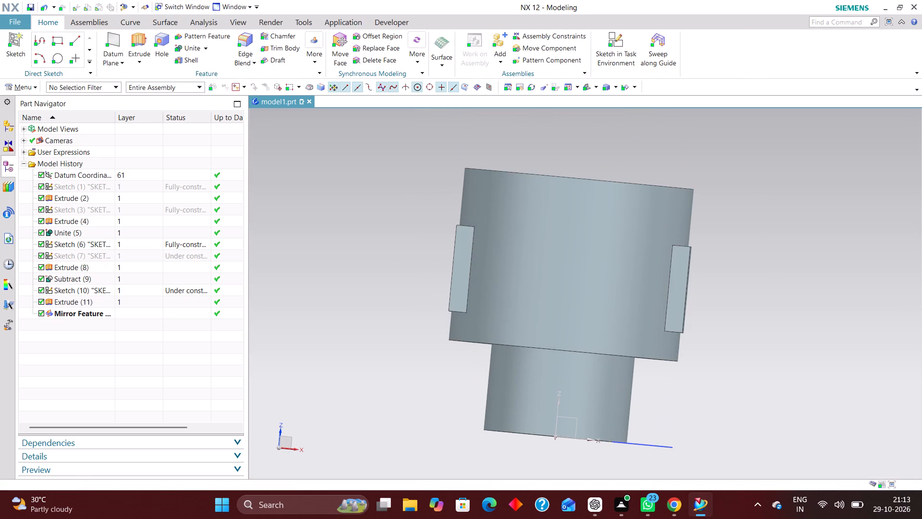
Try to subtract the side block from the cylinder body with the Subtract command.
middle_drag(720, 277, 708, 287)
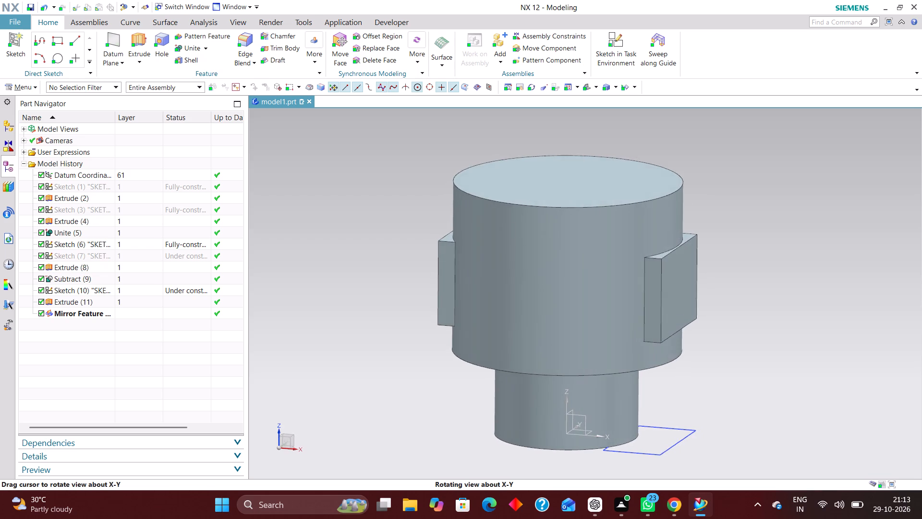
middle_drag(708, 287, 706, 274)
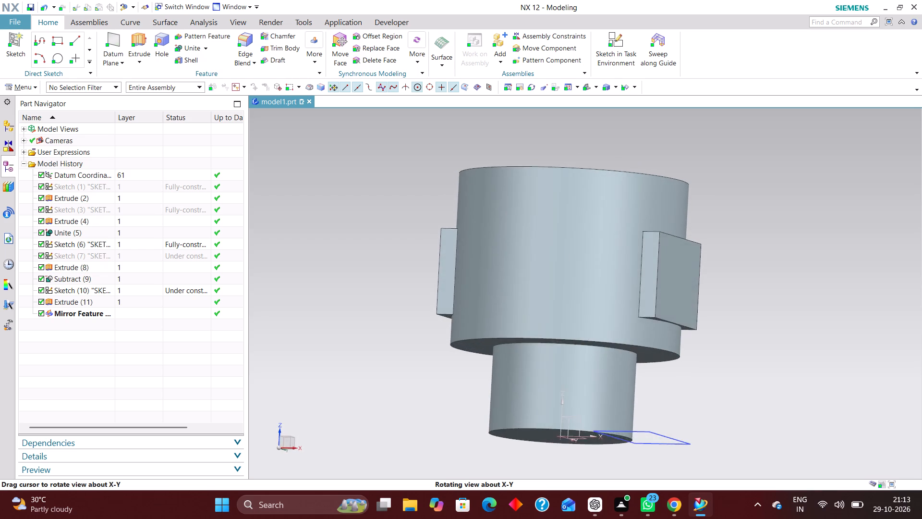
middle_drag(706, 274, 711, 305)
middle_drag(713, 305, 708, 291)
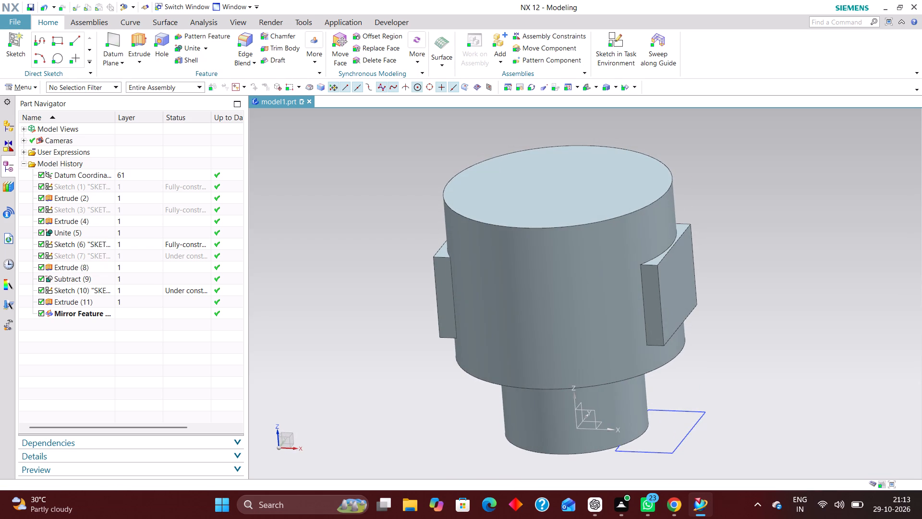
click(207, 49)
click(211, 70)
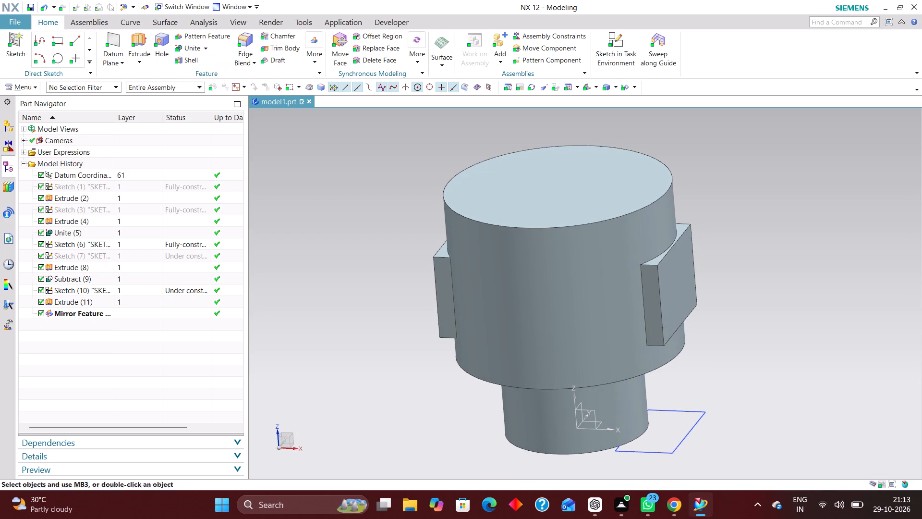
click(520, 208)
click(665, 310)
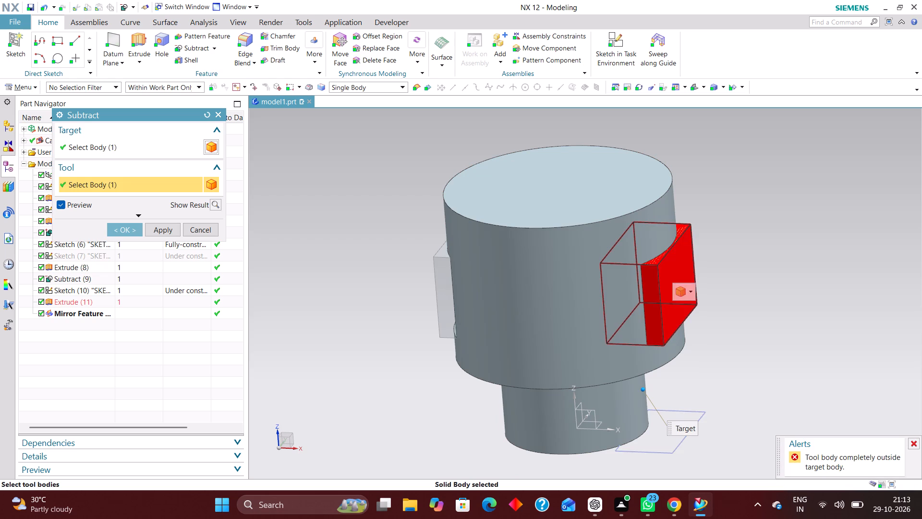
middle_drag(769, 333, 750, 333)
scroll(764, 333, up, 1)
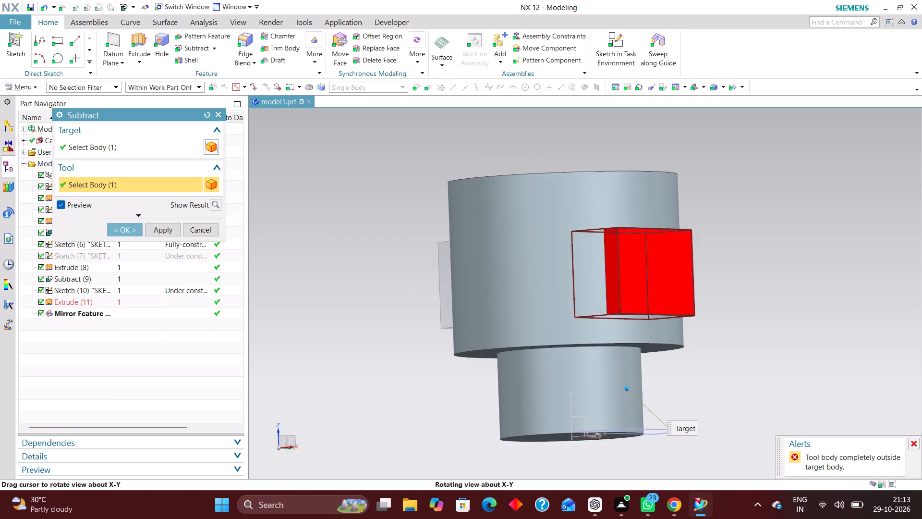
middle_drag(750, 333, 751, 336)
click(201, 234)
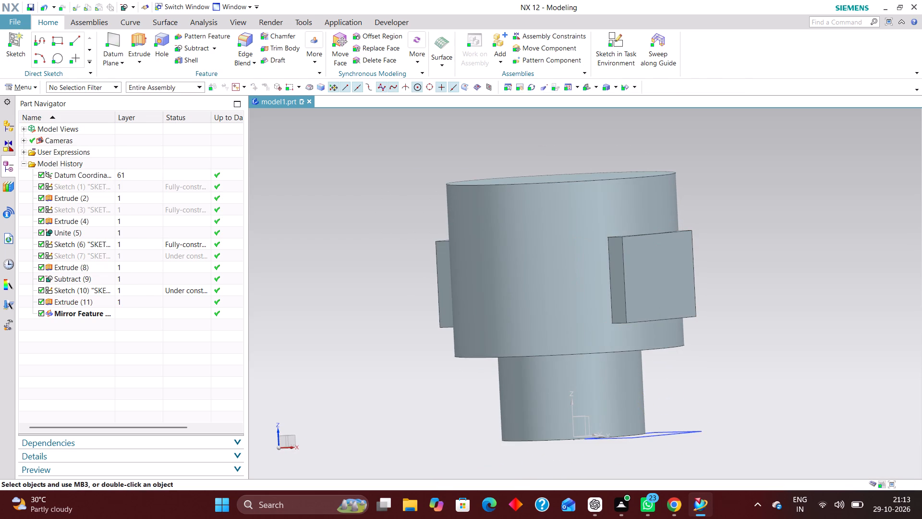
Create a new sketch on the YZ datum plane and finish it without drawing any geometry.
middle_drag(709, 329, 686, 356)
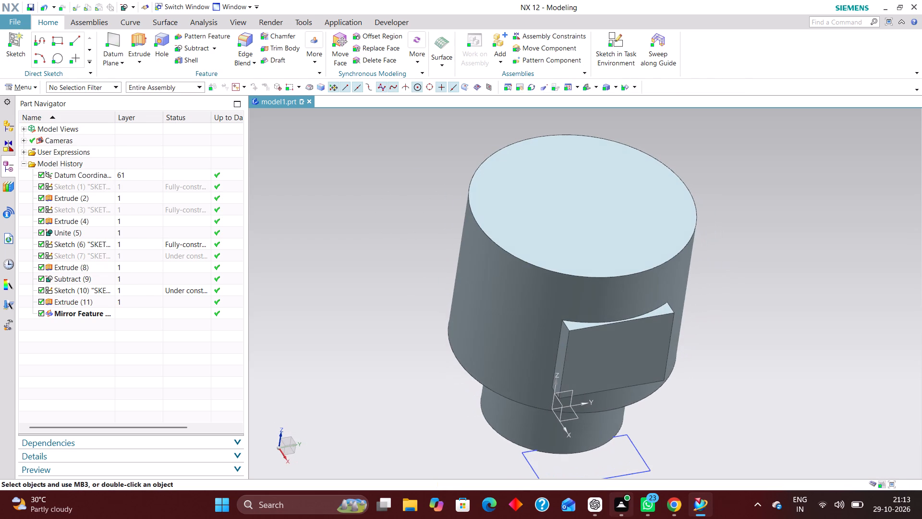
right_drag(645, 461, 649, 471)
click(733, 145)
click(614, 44)
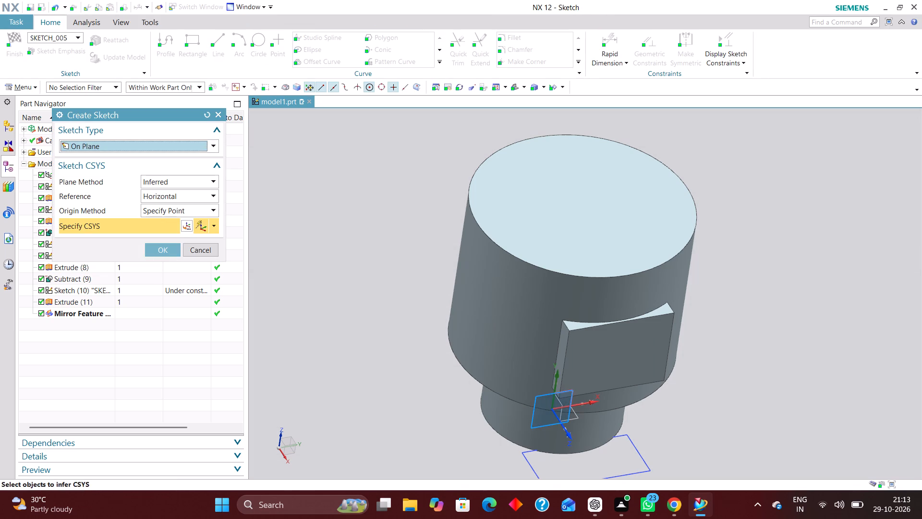
click(569, 391)
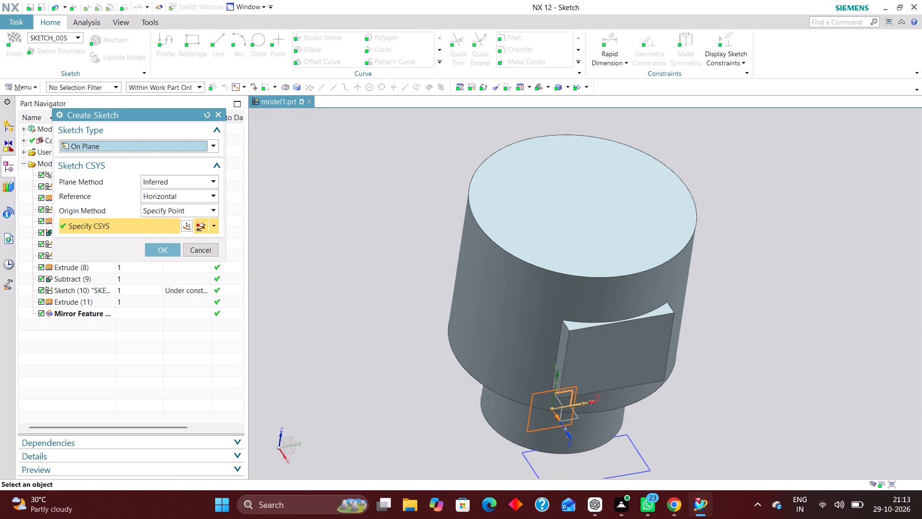
click(158, 245)
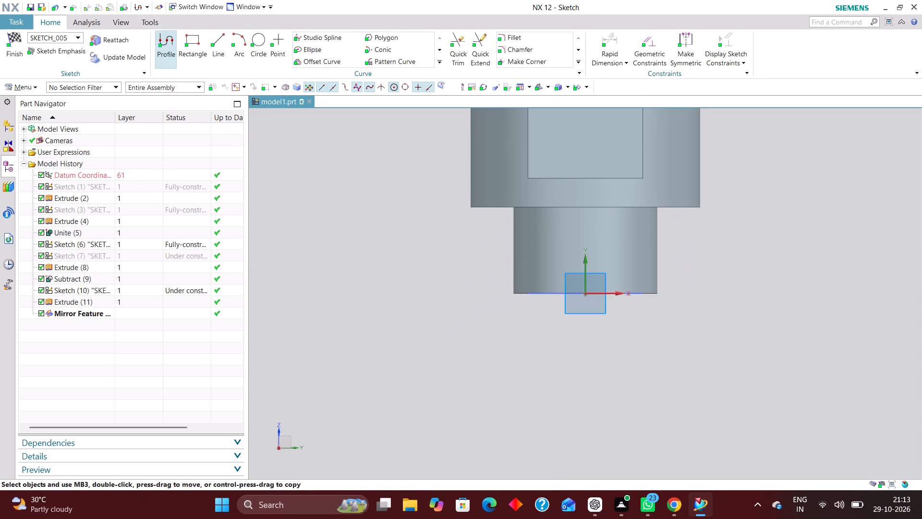
scroll(743, 456, down, 3)
scroll(704, 252, up, 3)
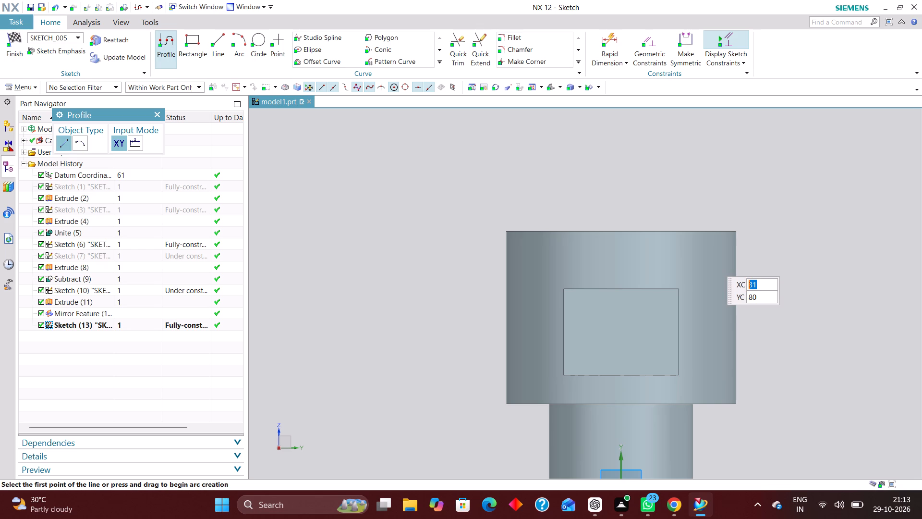
click(157, 115)
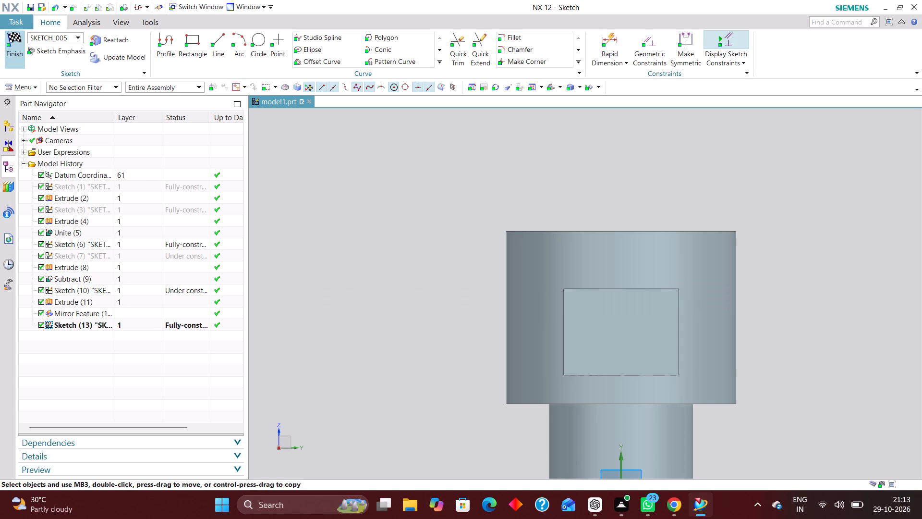
click(15, 37)
Delete Sketch (6) from the model history.
click(134, 244)
right_click(139, 242)
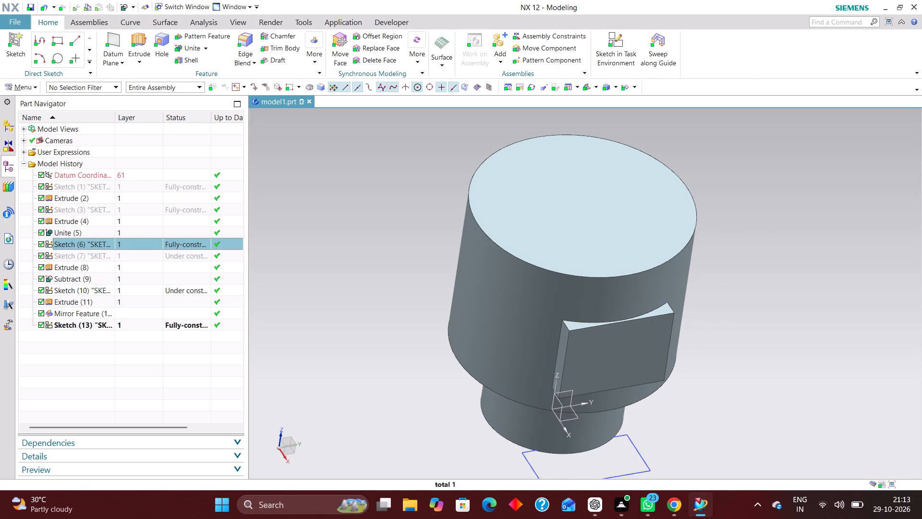
right_click(150, 242)
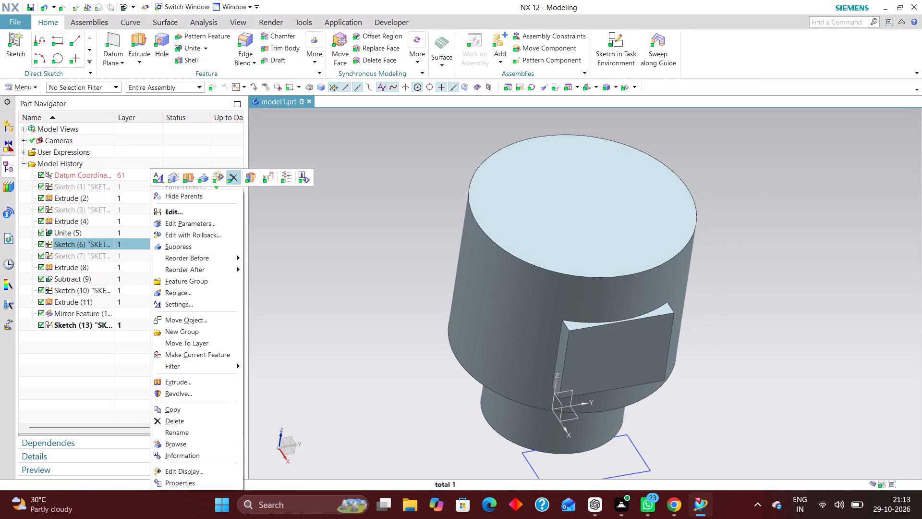
click(238, 178)
Suppress the side rectangle sketch together with its dependent extrusion and mirror feature.
scroll(611, 355, down, 2)
scroll(617, 415, up, 2)
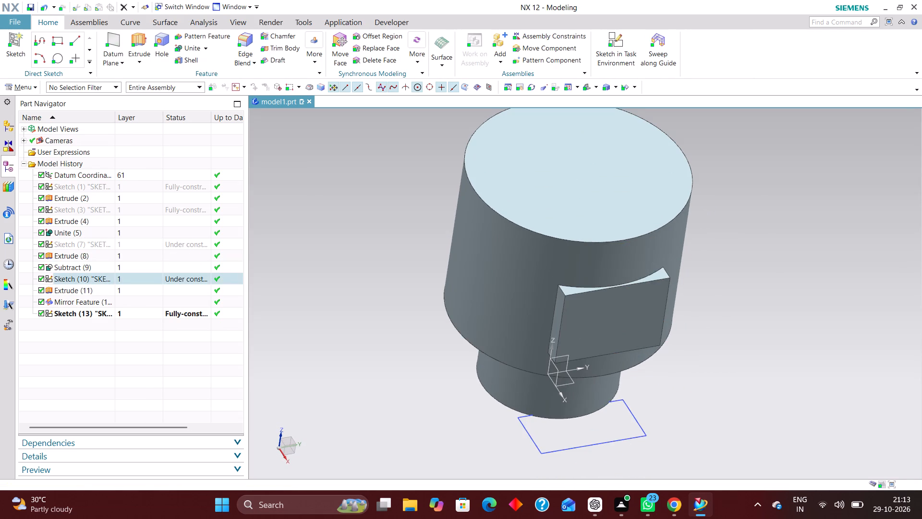
right_drag(612, 441, 618, 455)
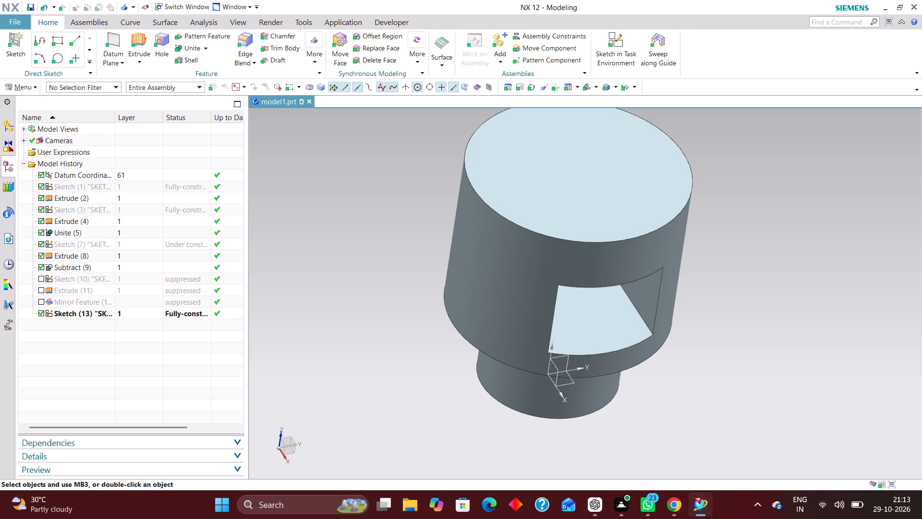
Open the upper cylinder's extrusion for editing, examine its limits from the side, and leave it without changes.
click(104, 222)
right_click(102, 222)
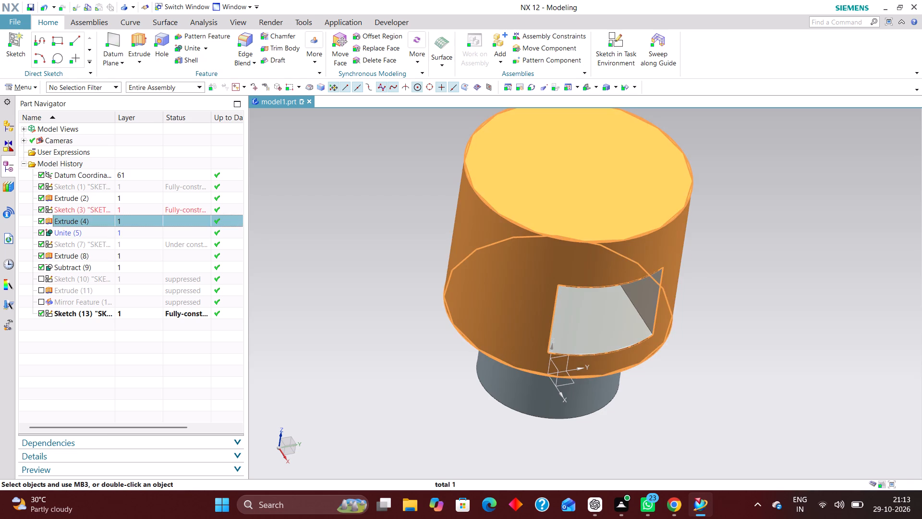
click(149, 248)
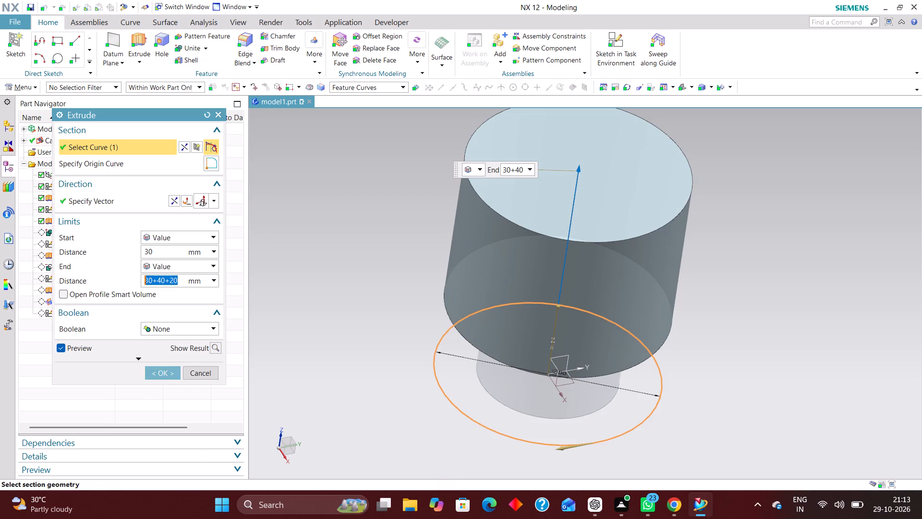
right_drag(841, 282, 755, 286)
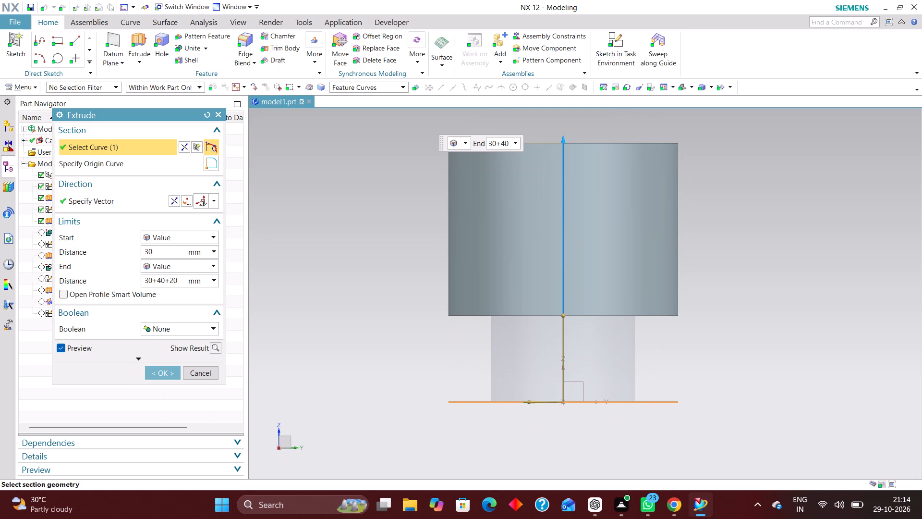
click(214, 372)
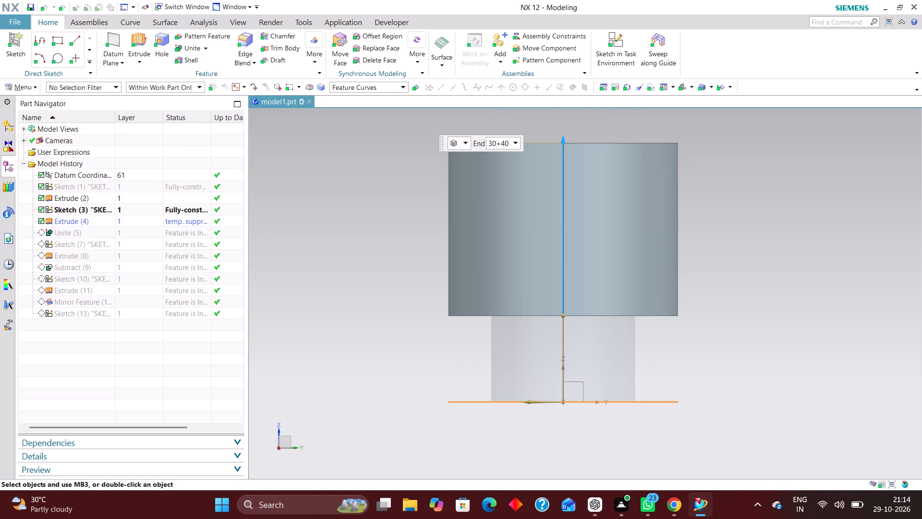
Reopen the empty YZ-plane sketch and draw a circle about 22 mm in diameter over the rectangular window.
middle_drag(425, 359, 443, 375)
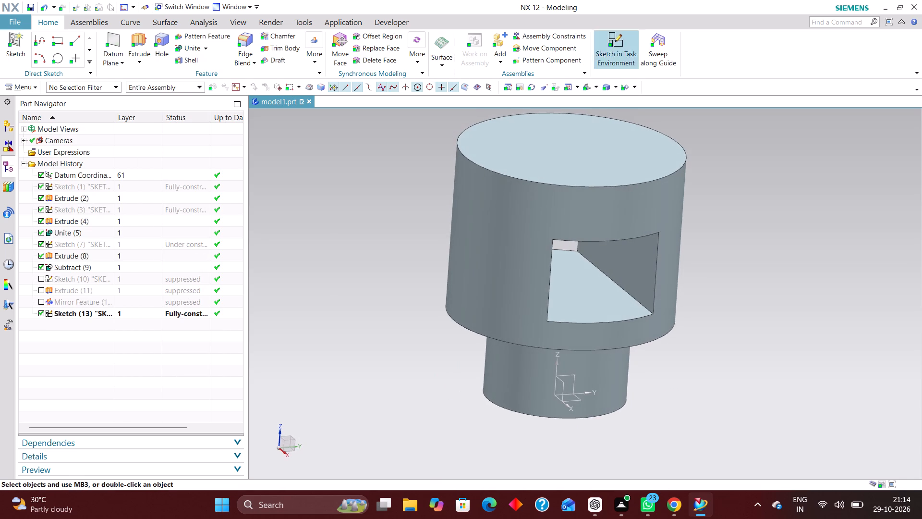
click(133, 312)
right_click(133, 311)
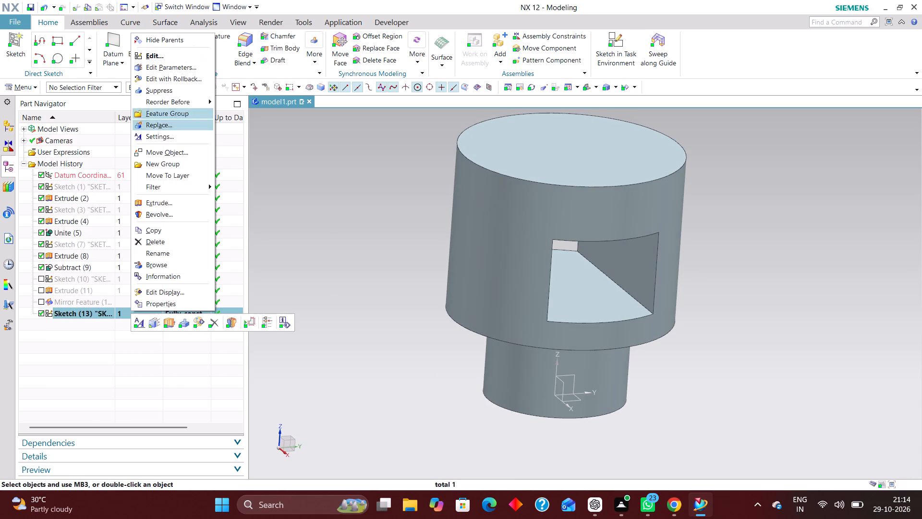
click(184, 81)
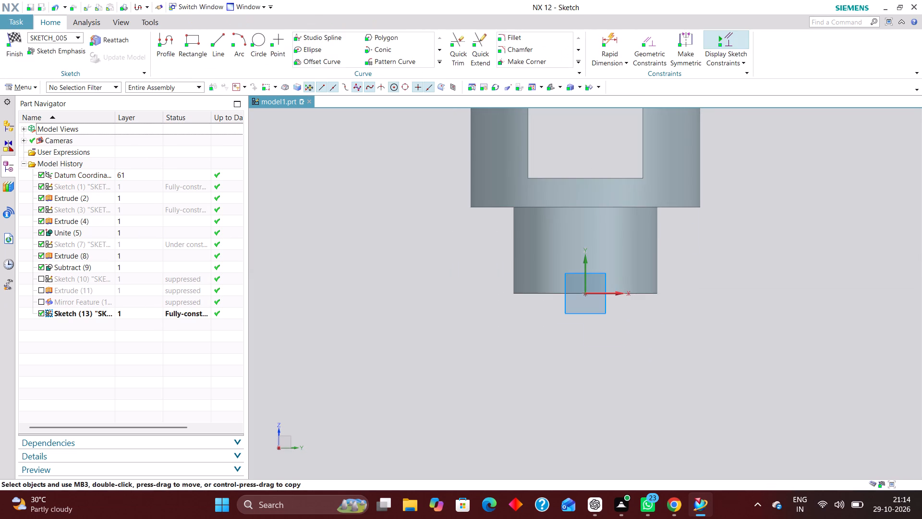
scroll(691, 439, down, 3)
scroll(691, 323, up, 4)
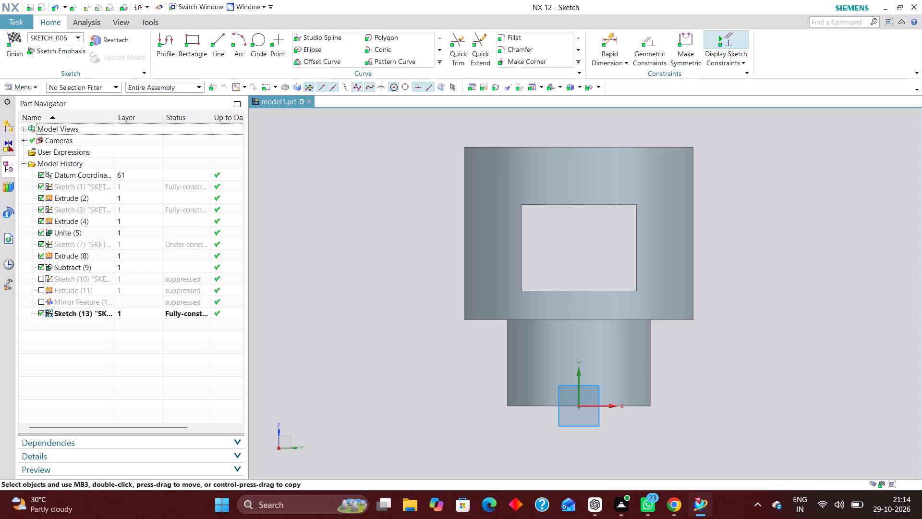
click(254, 38)
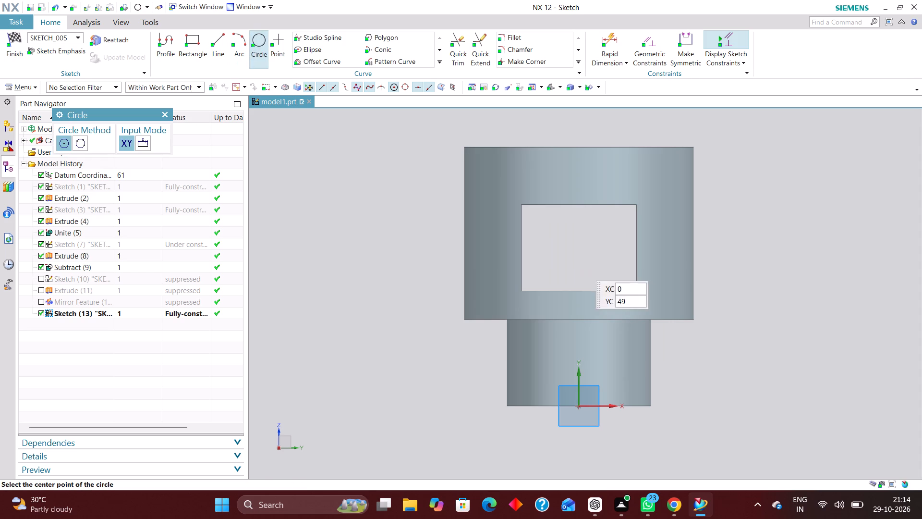
scroll(562, 324, down, 2)
scroll(587, 243, up, 4)
click(559, 286)
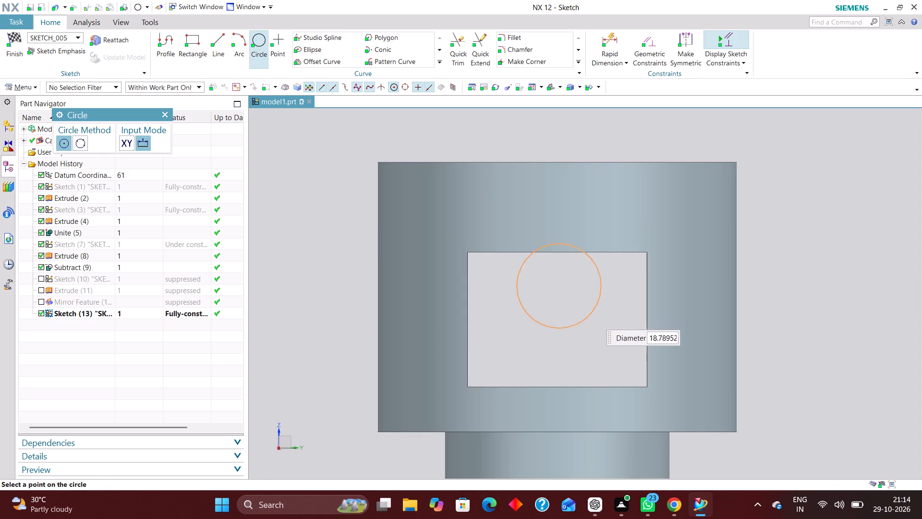
click(596, 320)
Constrain the circle's center to lie on the sketch's vertical axis with a Point on Curve constraint.
scroll(569, 218, down, 2)
click(649, 49)
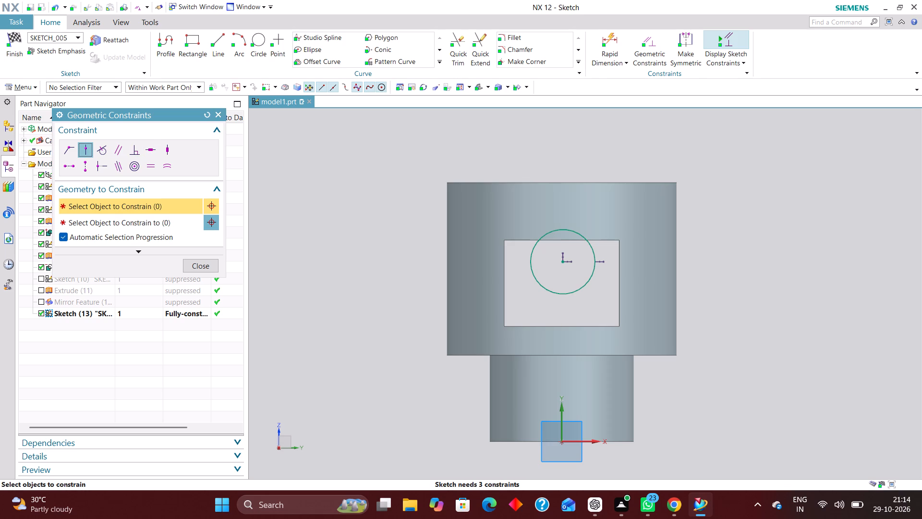
click(564, 261)
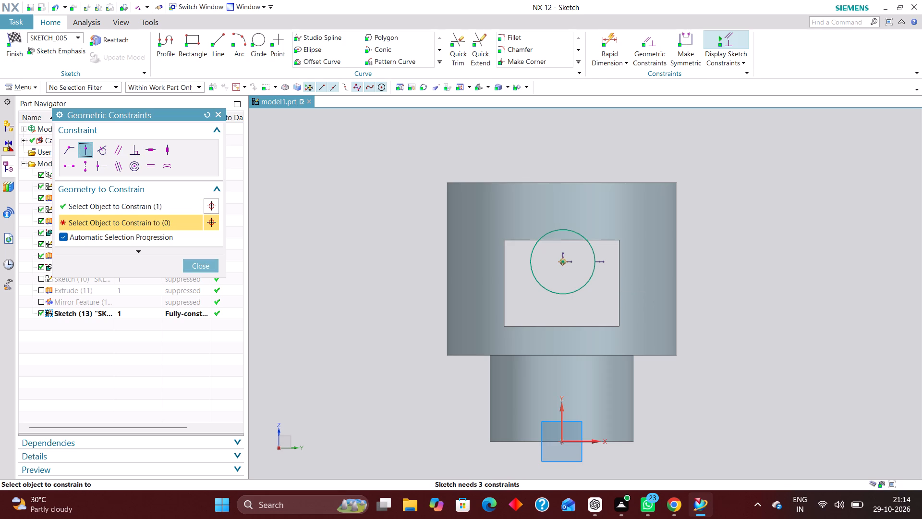
click(560, 410)
Add a radial dimension to the circle and set its radius to 20 mm.
click(605, 39)
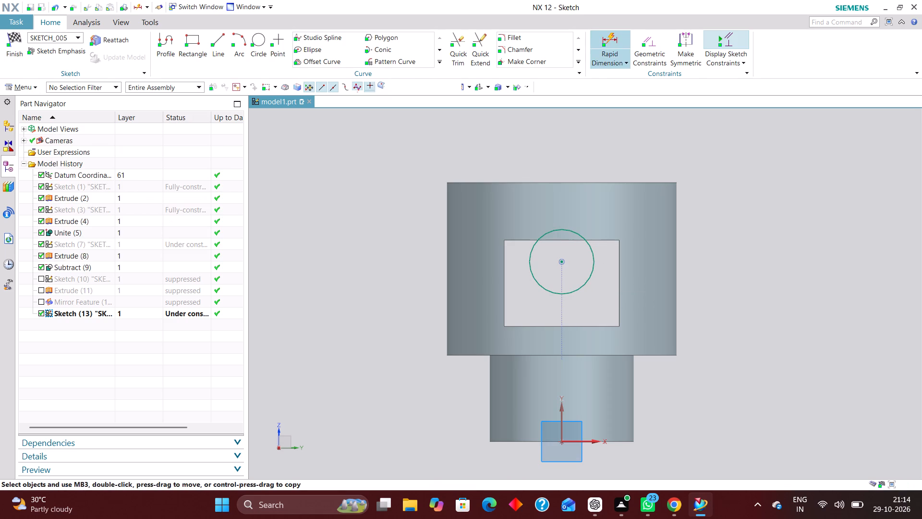
click(205, 256)
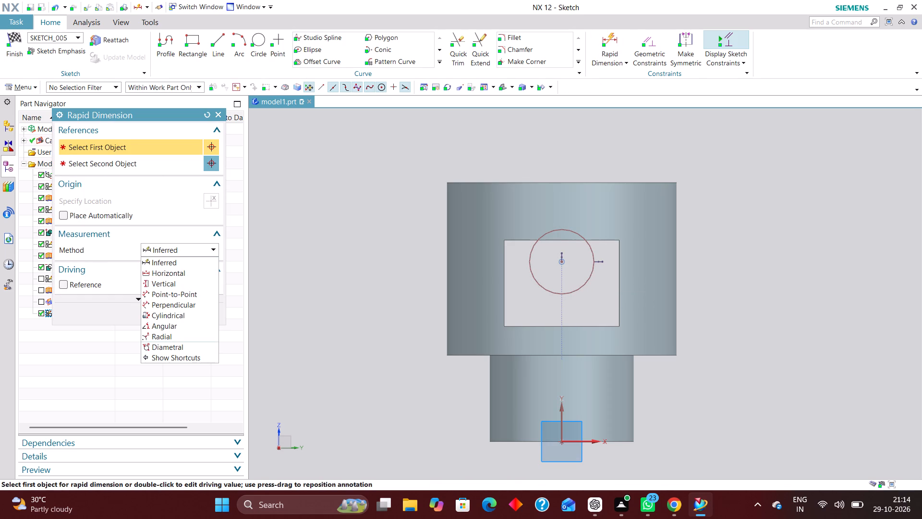
click(183, 338)
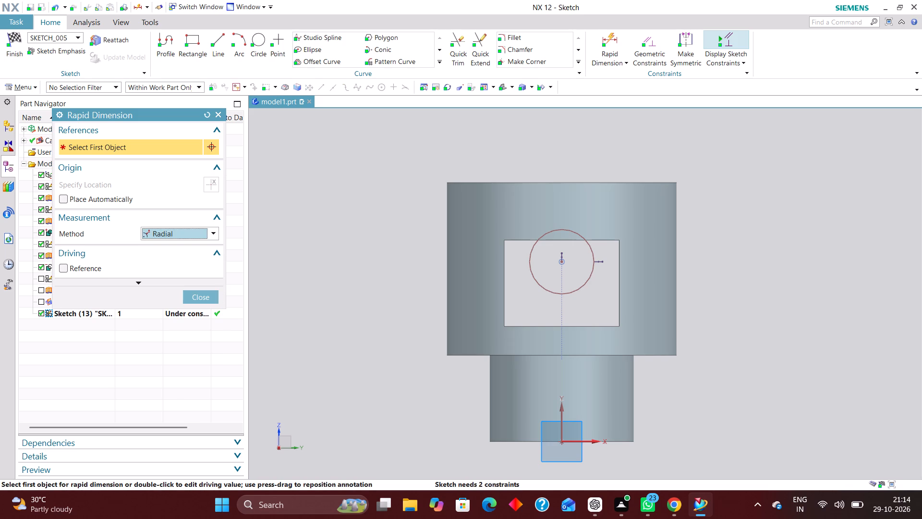
click(578, 232)
click(586, 206)
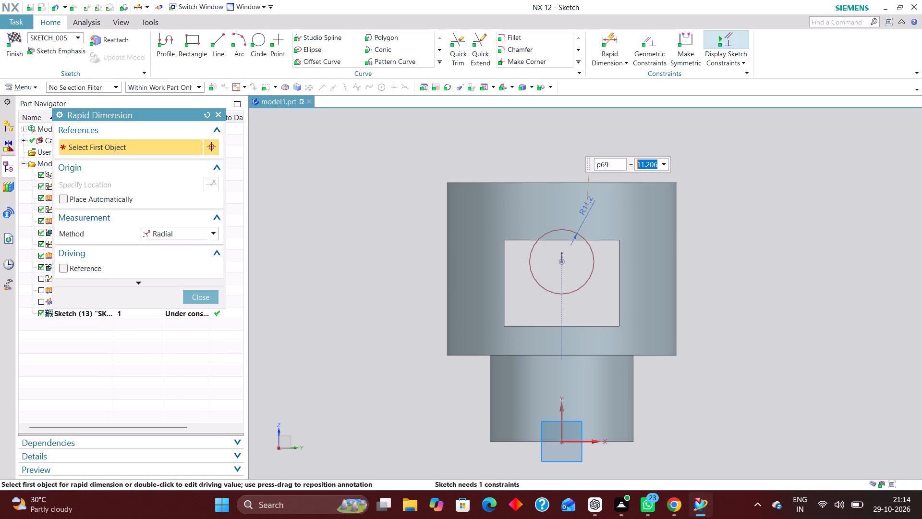
text(20)
key(Return)
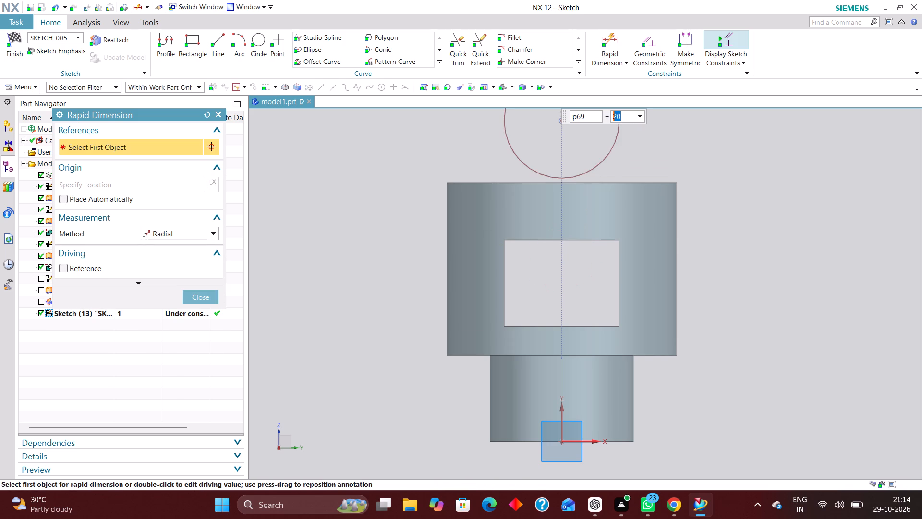
Set the Rapid Dimension method back to Inferred and move the circle down its vertical axis over the rectangular window.
click(190, 241)
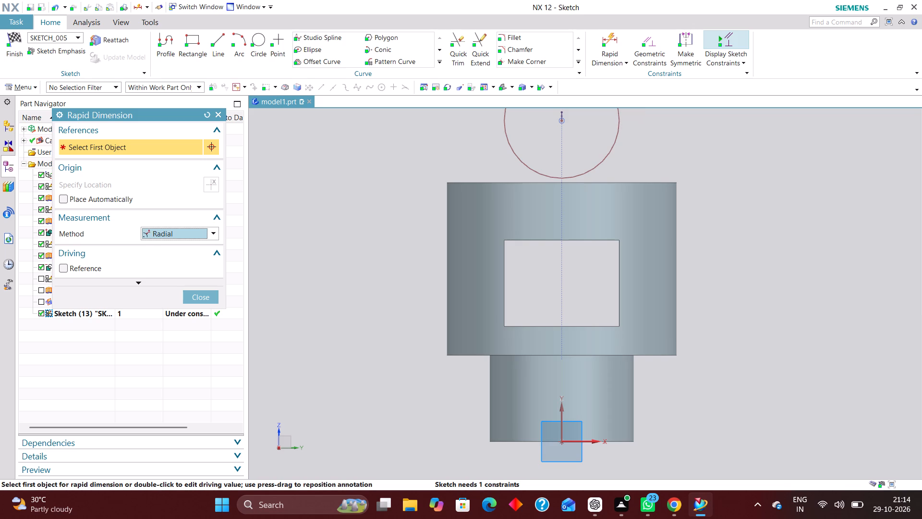
click(202, 229)
click(192, 245)
click(204, 312)
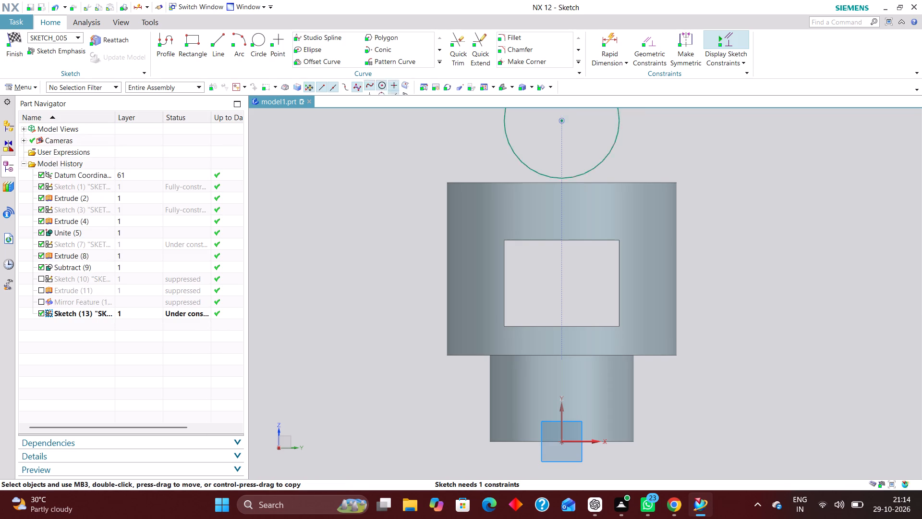
scroll(442, 375, down, 2)
drag(519, 211, 514, 303)
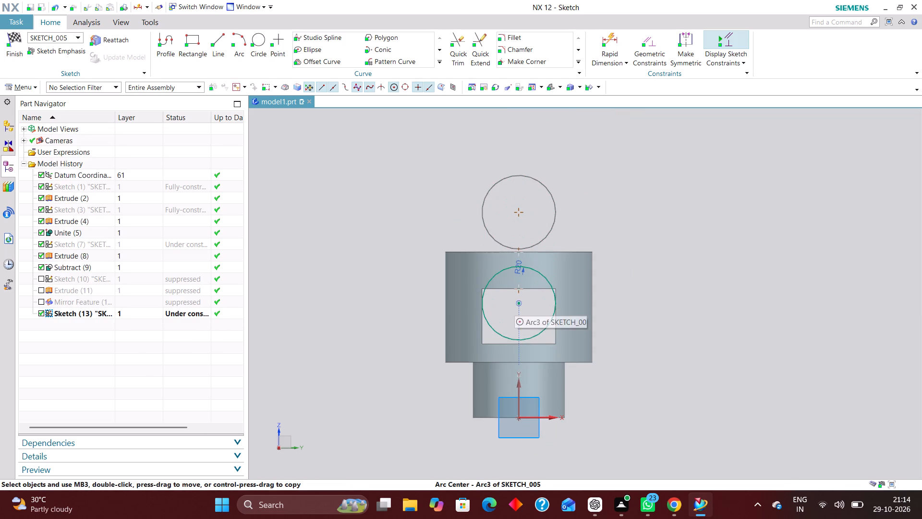
drag(514, 303, 516, 301)
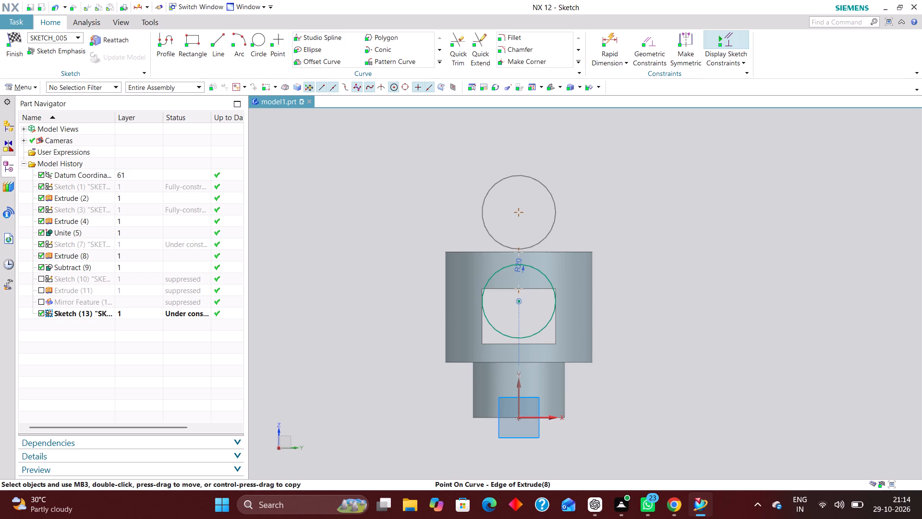
drag(516, 301, 513, 306)
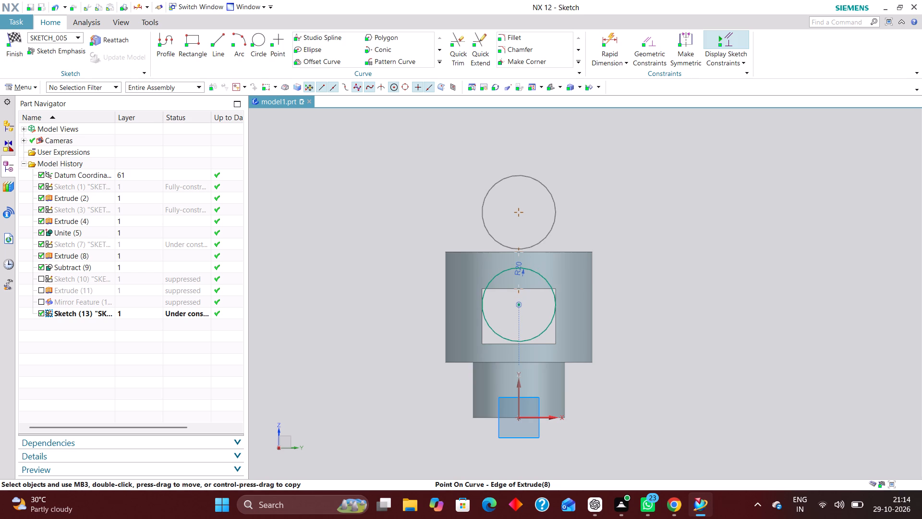
drag(513, 306, 513, 308)
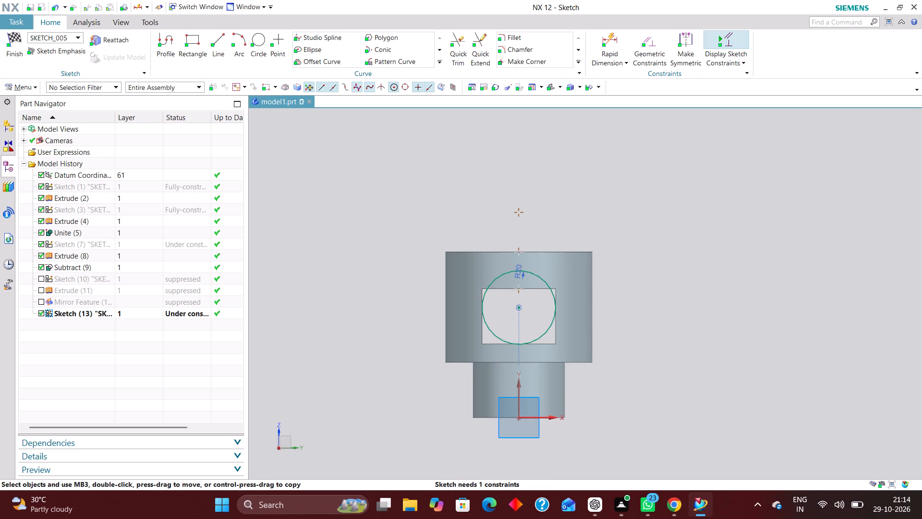
middle_drag(620, 389, 621, 400)
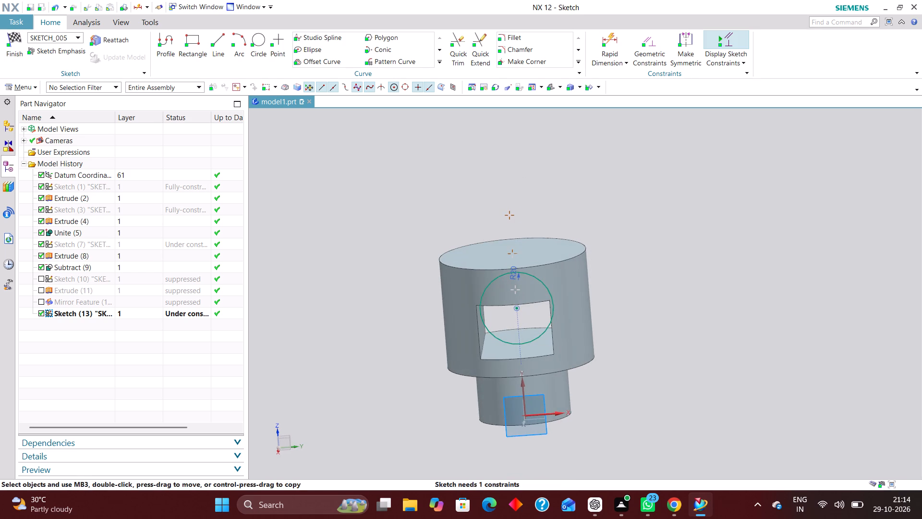
right_drag(697, 325, 573, 339)
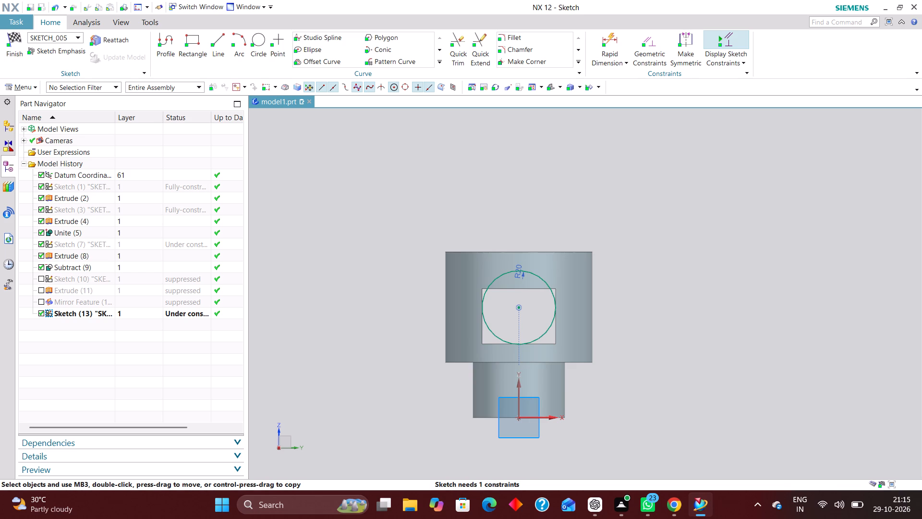
Dimension the circle's center from the sketch's horizontal axis and set the distance to 60 mm.
click(618, 37)
click(541, 419)
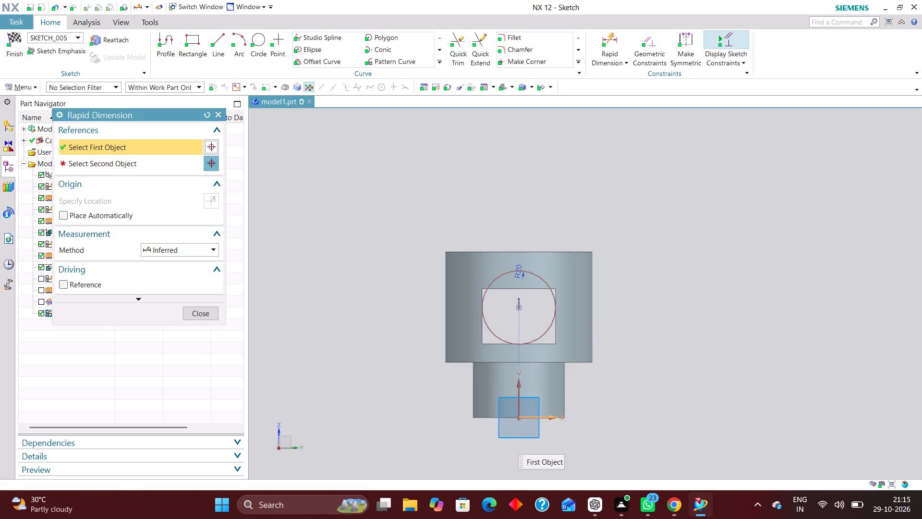
click(518, 306)
click(628, 348)
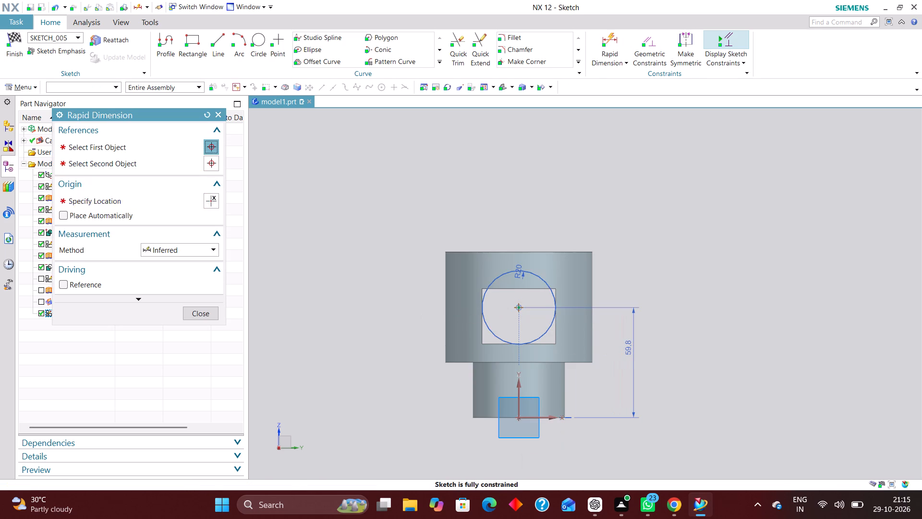
key(6)
key(0)
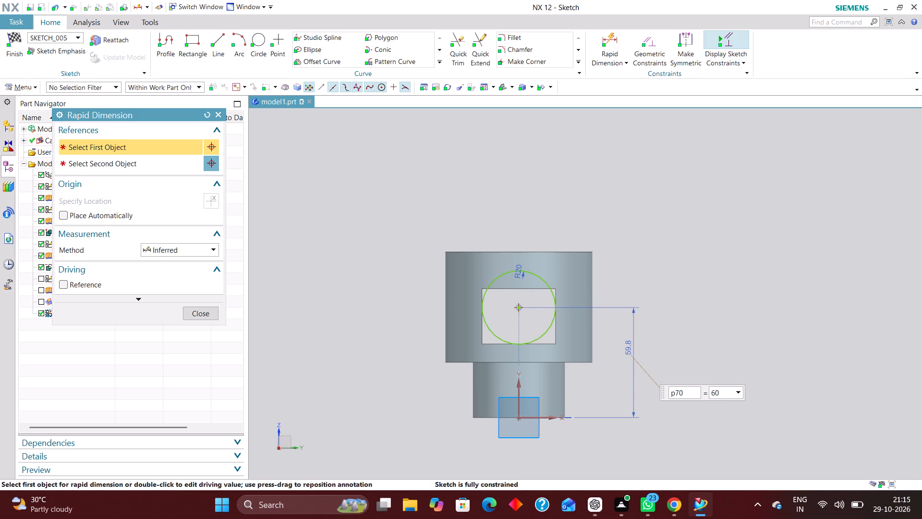
key(Return)
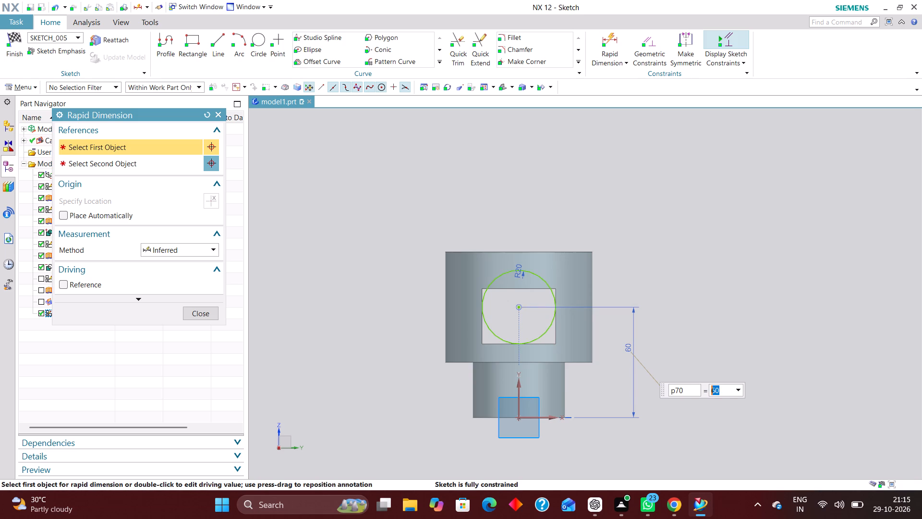
click(209, 312)
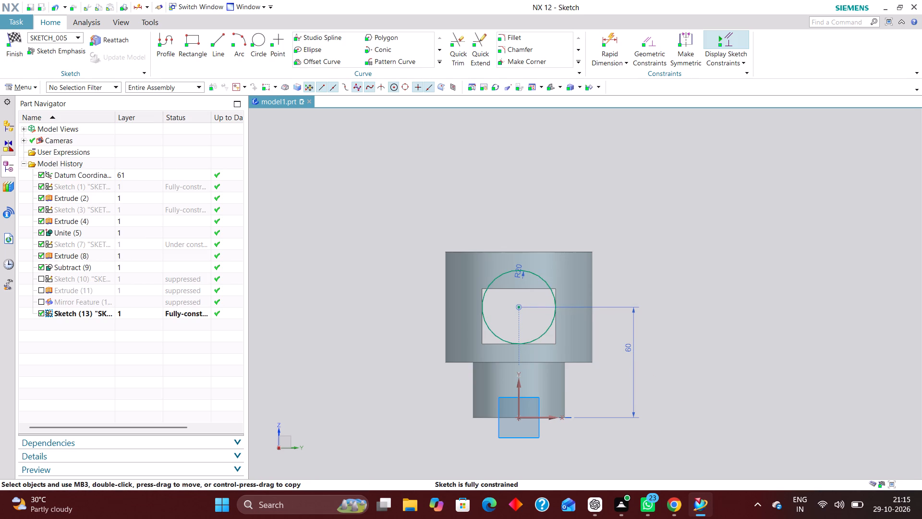
Draw two separate vertical lines, one on each side of the circle, extending down past the rectangular window.
click(224, 45)
scroll(489, 348, up, 3)
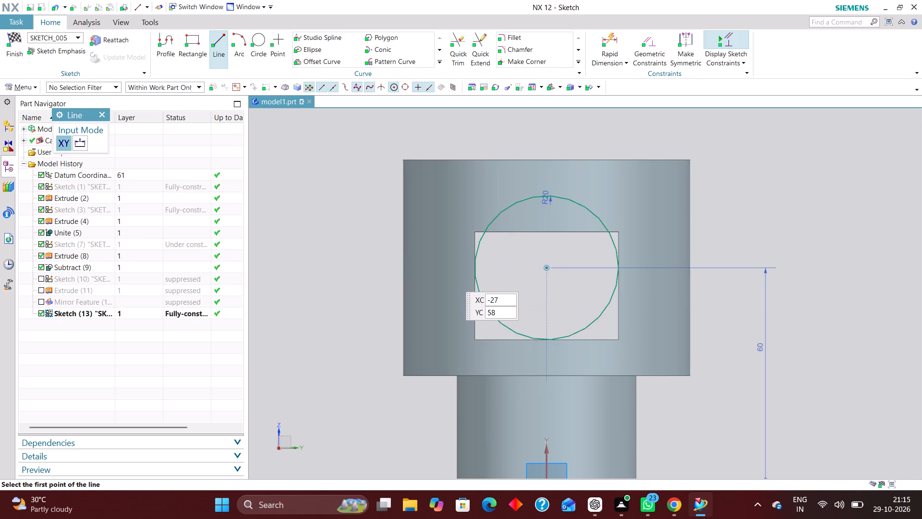
click(442, 259)
scroll(441, 440, down, 2)
click(442, 437)
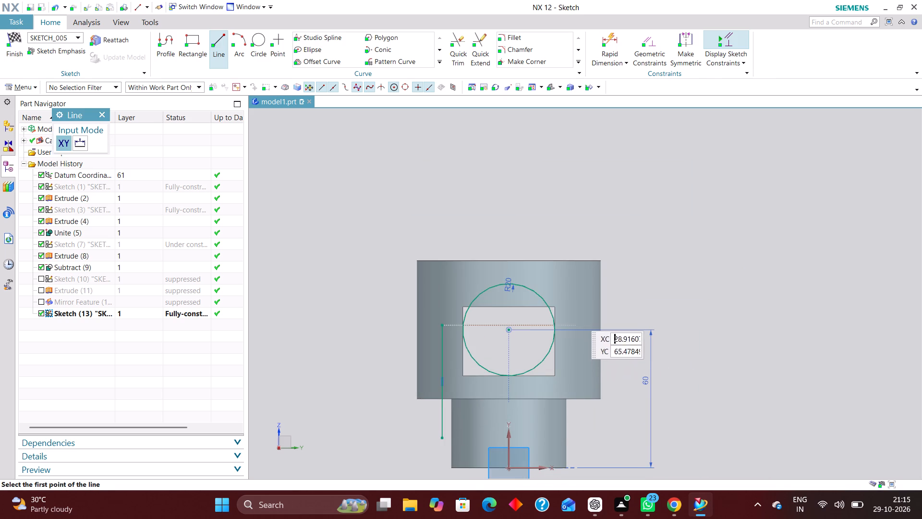
click(575, 312)
click(581, 443)
click(104, 111)
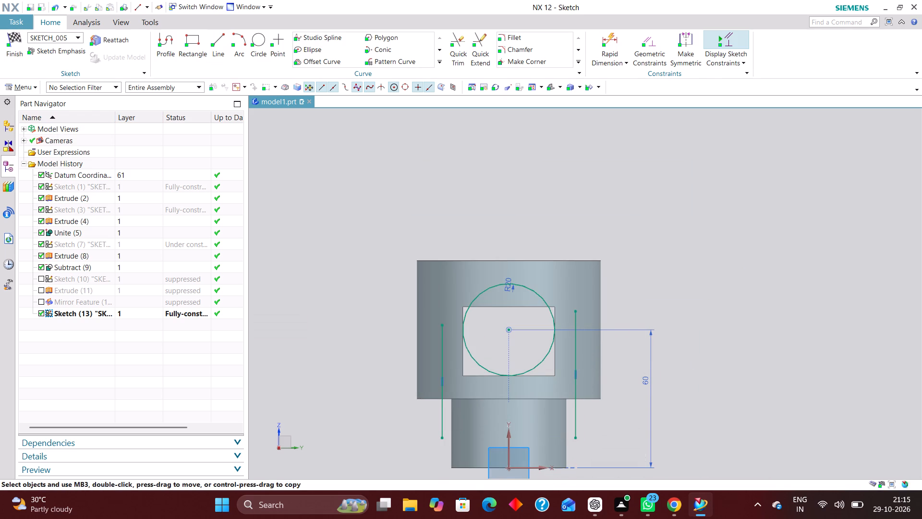
Hide the solid body while keeping the sketch curves displayed.
right_drag(449, 264, 449, 303)
right_drag(447, 273, 446, 323)
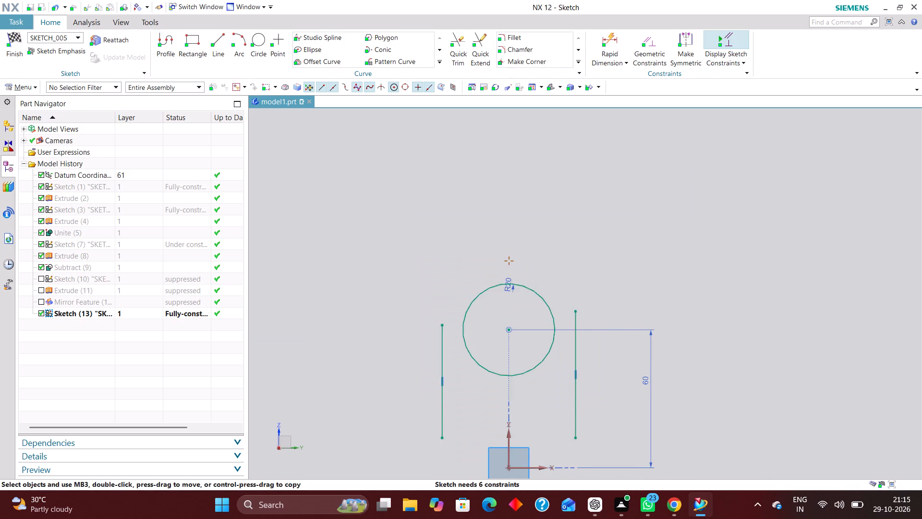
Apply Tangent constraints between the circle and each of the two vertical lines.
scroll(438, 164, down, 2)
click(645, 44)
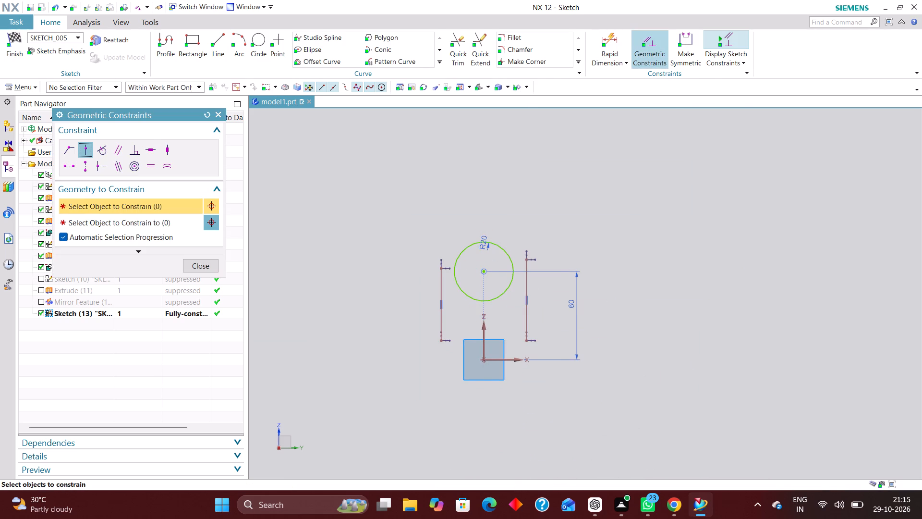
click(100, 152)
click(462, 289)
click(441, 289)
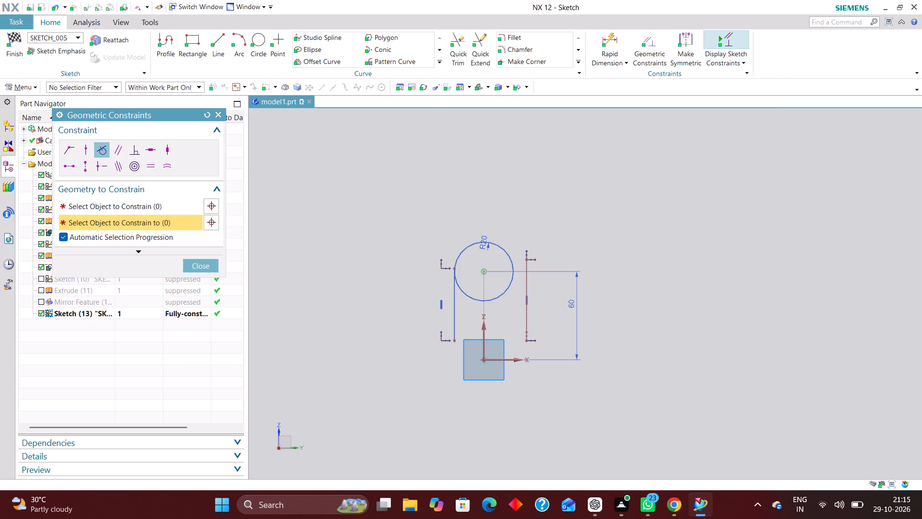
click(503, 251)
click(527, 279)
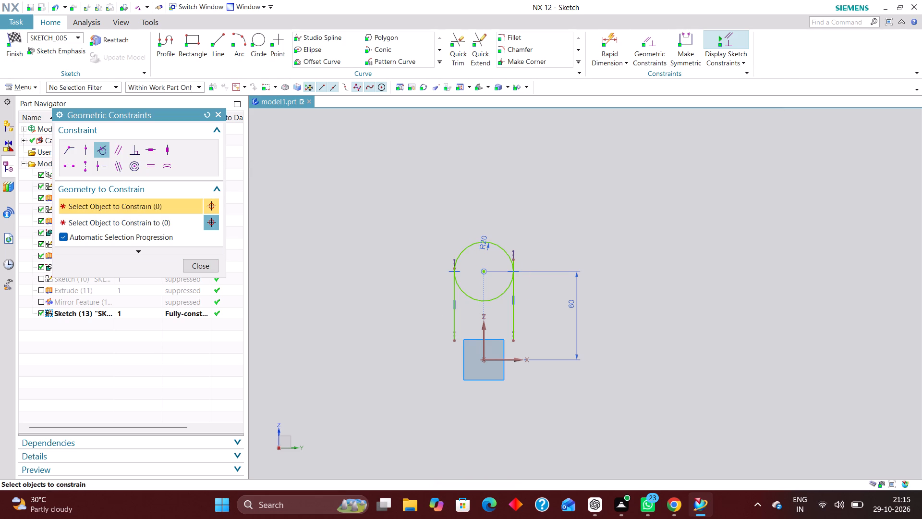
Constrain the upper endpoint of each vertical line onto the circle with Point on Curve constraints.
click(85, 150)
scroll(464, 270, up, 4)
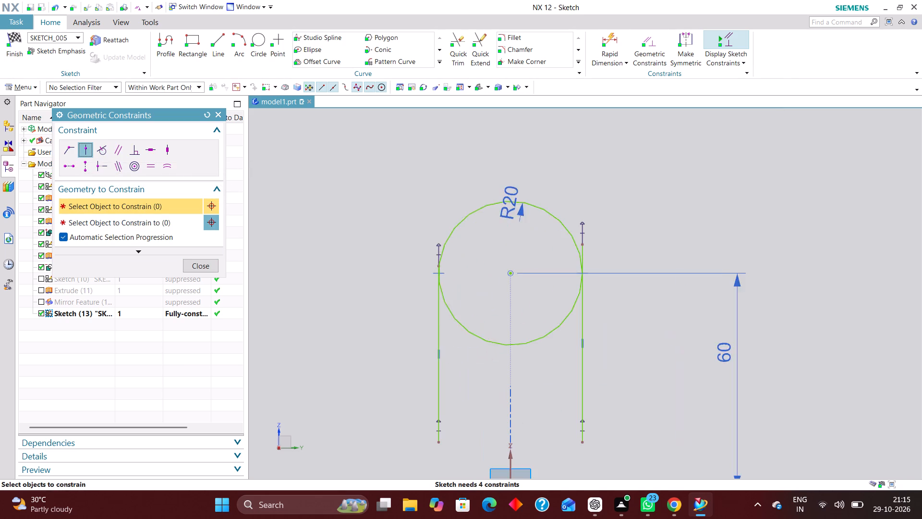
click(436, 264)
click(452, 231)
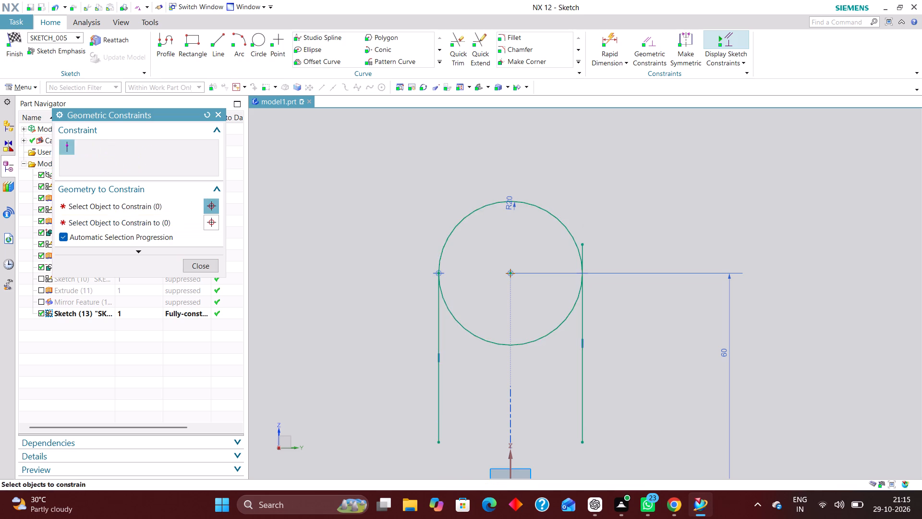
click(584, 244)
click(556, 226)
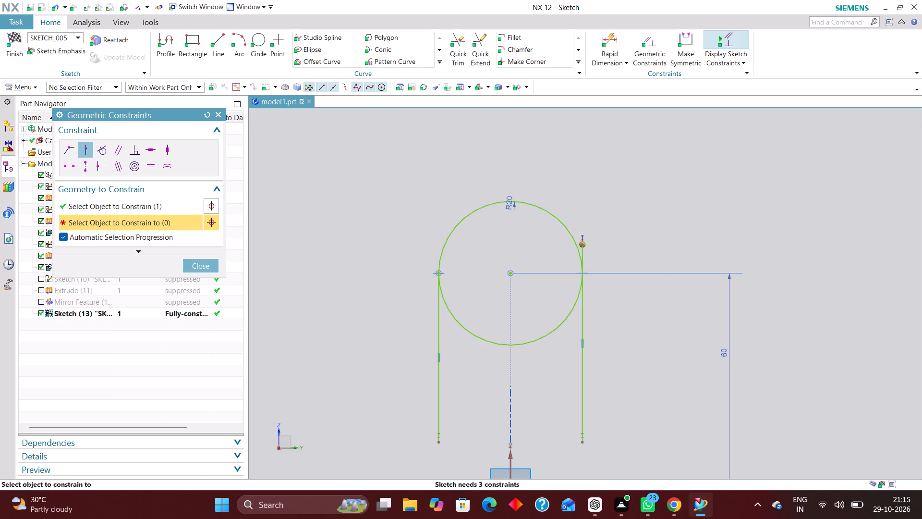
click(219, 115)
click(647, 40)
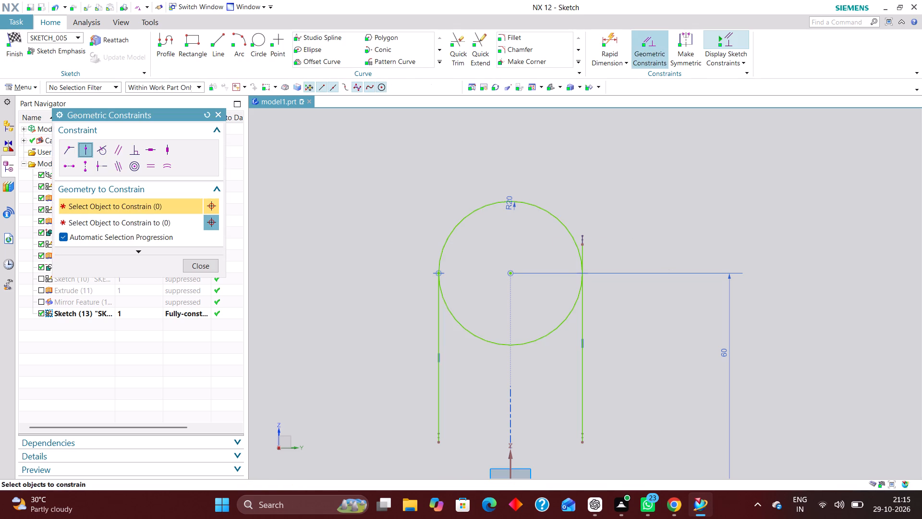
click(584, 244)
click(564, 226)
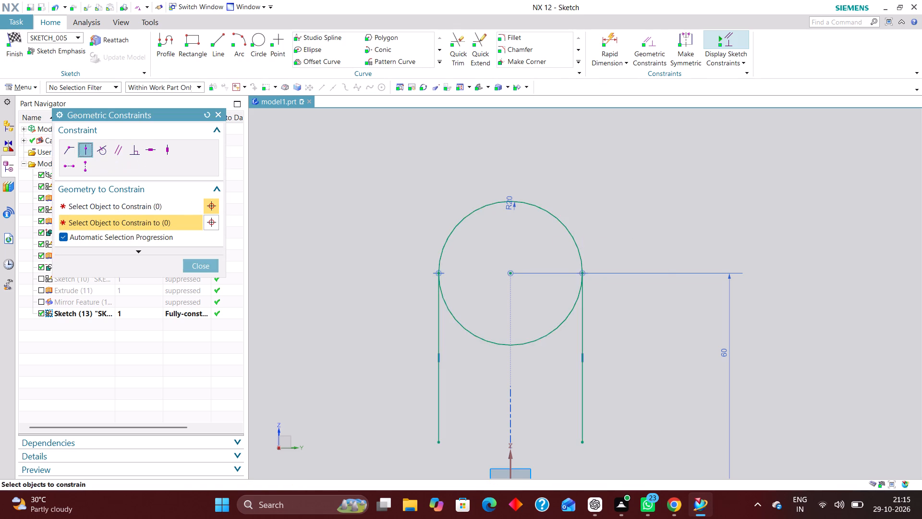
Draw a horizontal line joining the vertical lines' lower endpoints, about 13 mm above the sketch's horizontal axis.
scroll(470, 215, down, 2)
click(218, 32)
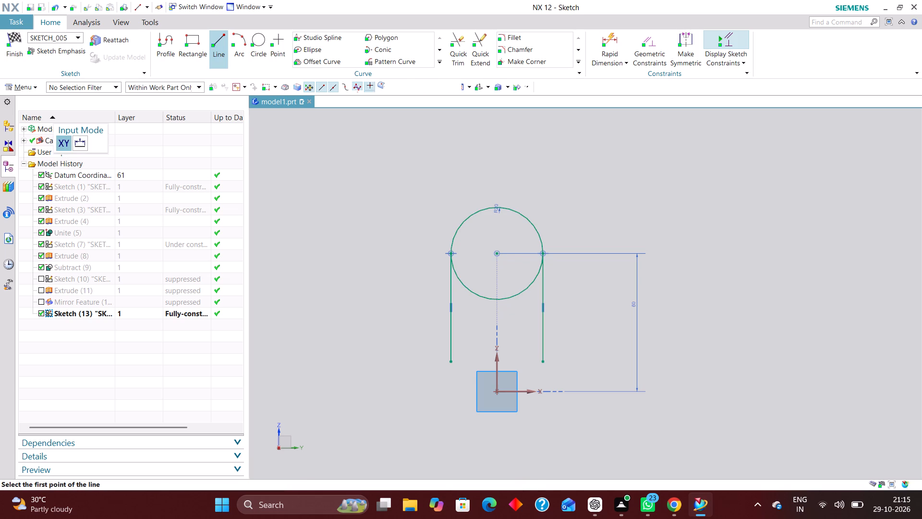
click(451, 363)
click(544, 362)
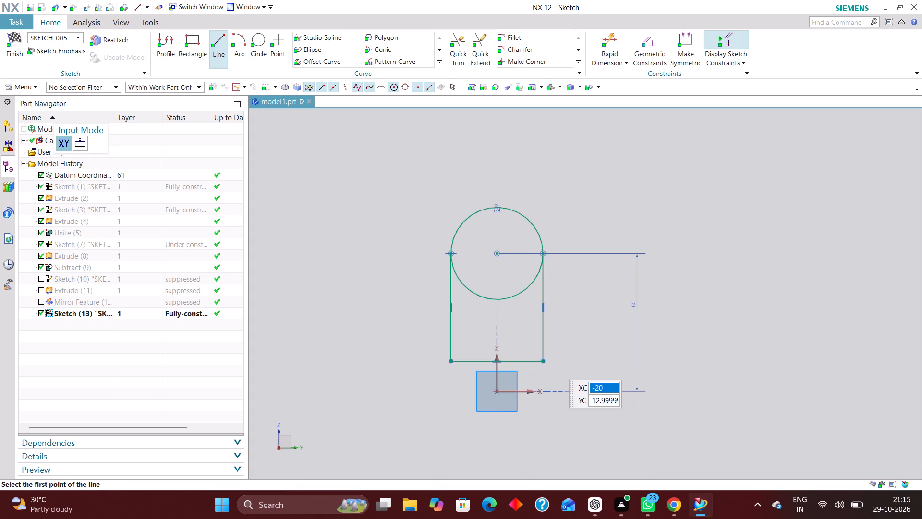
Trim away the circle's lower arc between the vertical lines to leave a closed arch-shaped profile.
click(454, 45)
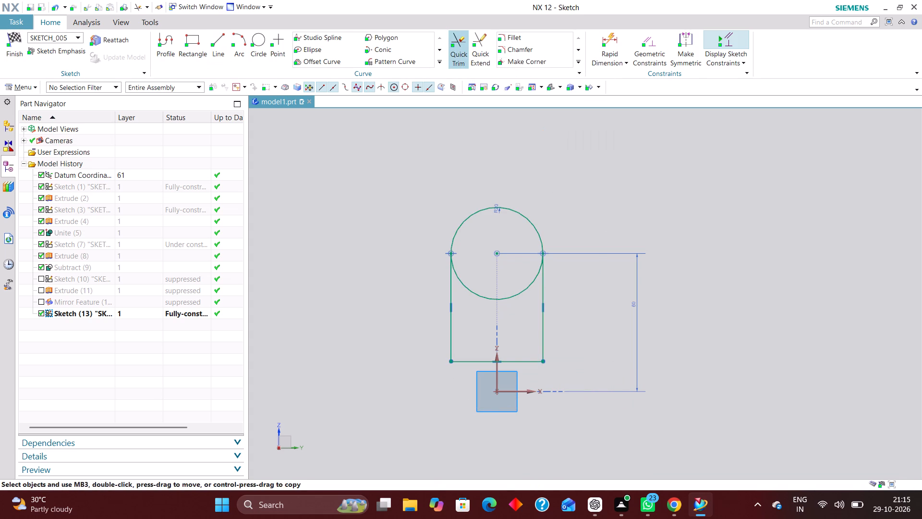
click(480, 296)
click(196, 211)
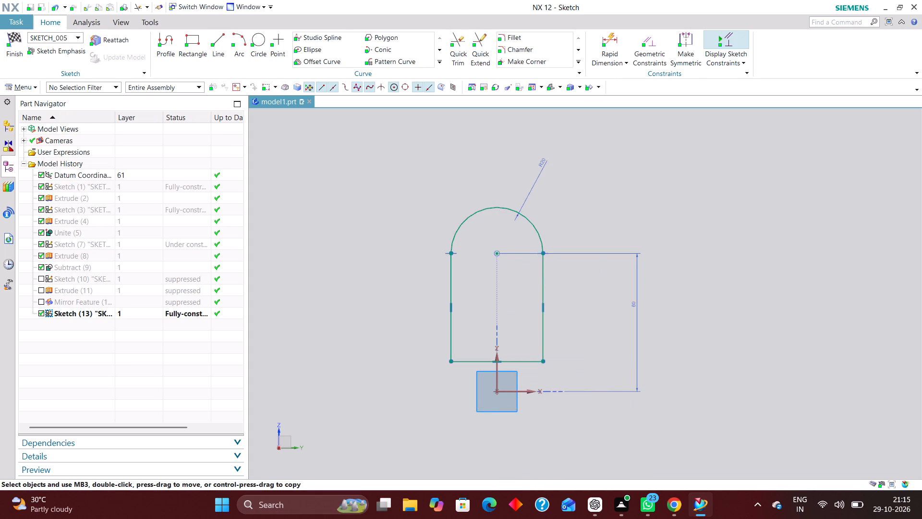
Show the hidden solid body again and finish the sketch.
right_click(106, 266)
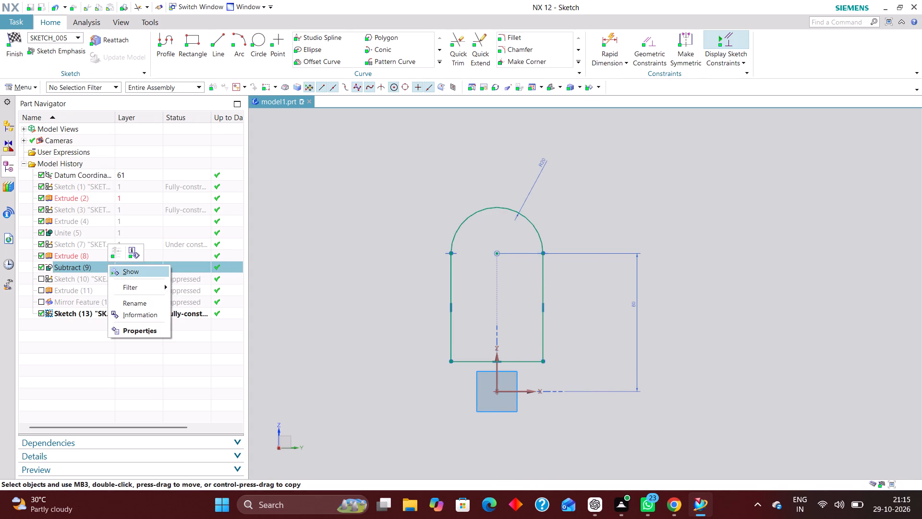
click(137, 272)
click(16, 40)
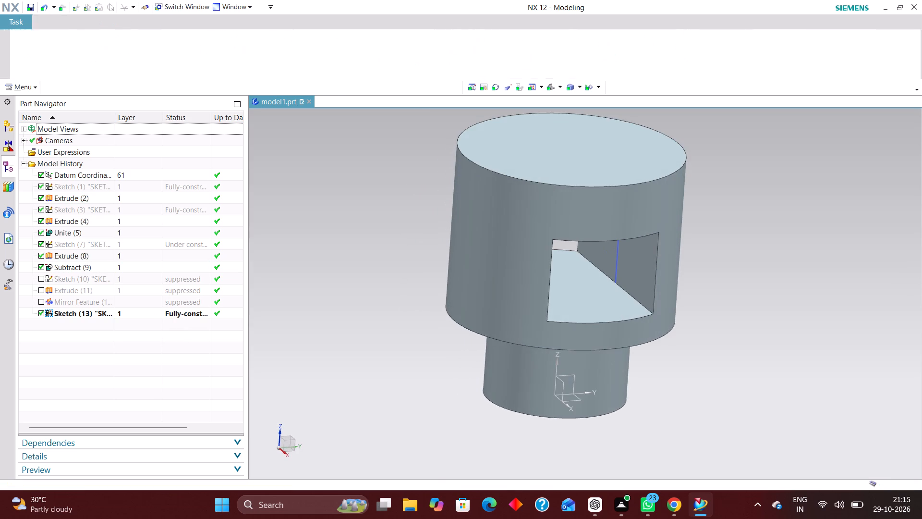
Set up an Extrude of the arched profile through the upper cylinder, with limits from -52 mm to 70 mm.
scroll(441, 237, down, 2)
click(143, 33)
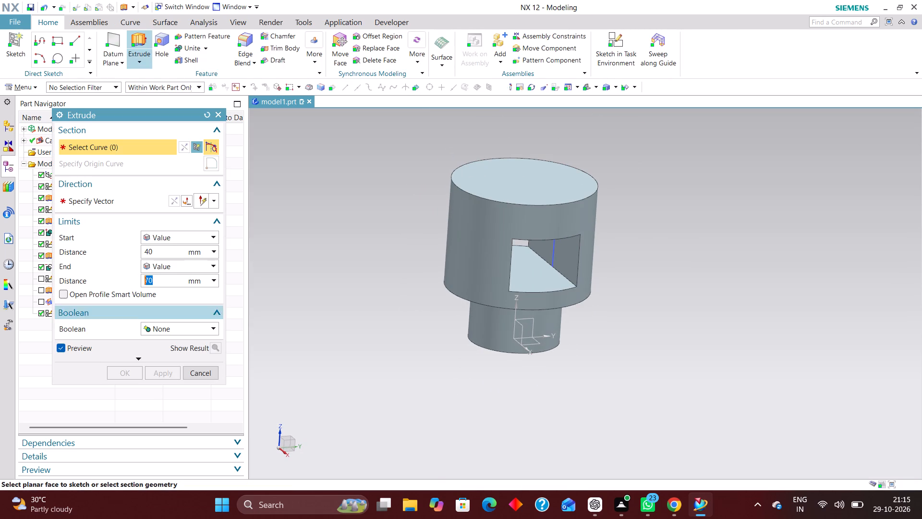
drag(171, 109, 506, 60)
drag(486, 67, 448, 111)
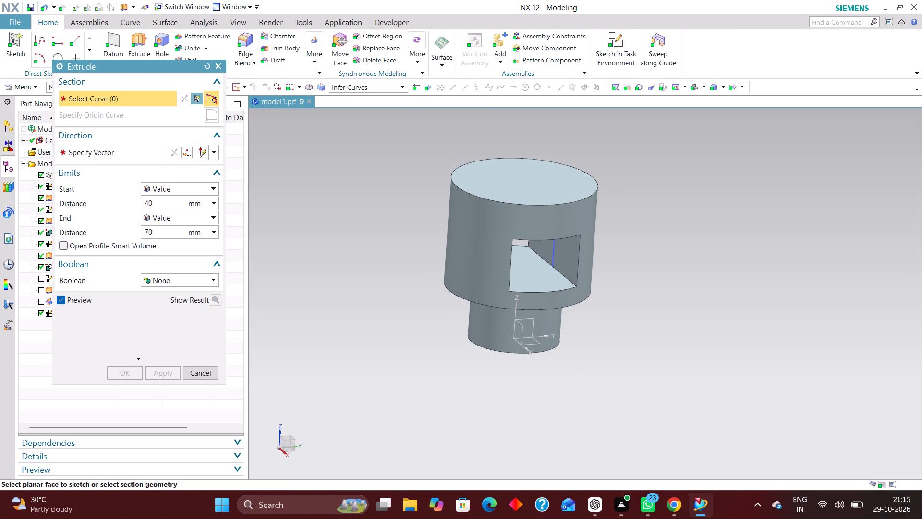
drag(137, 66, 335, 64)
click(125, 315)
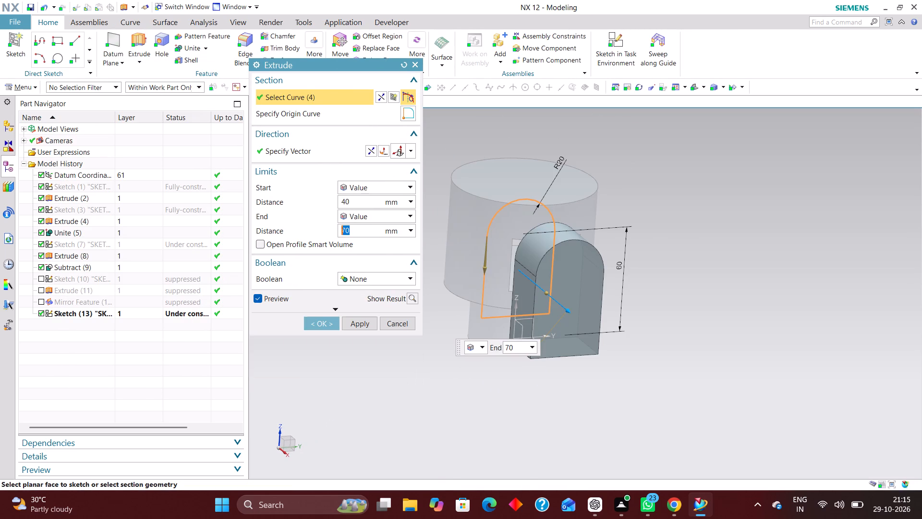
drag(334, 63, 152, 78)
middle_drag(669, 295, 705, 276)
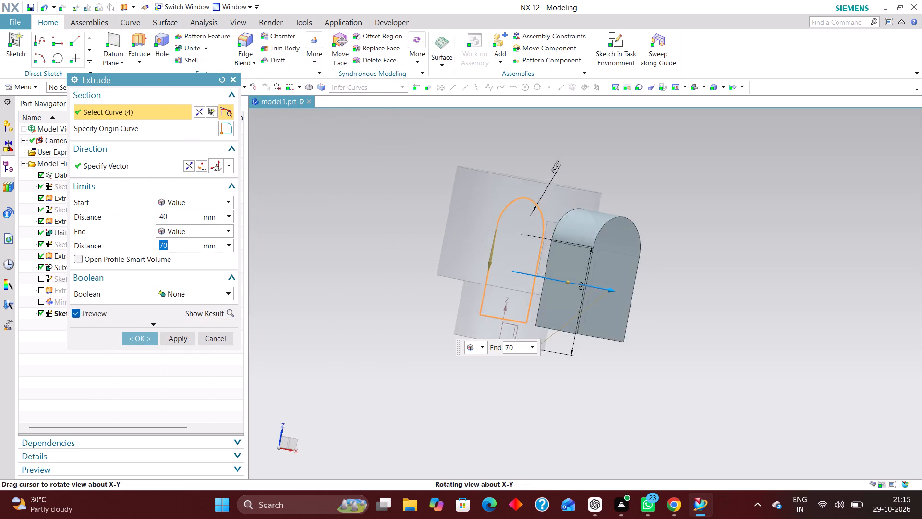
middle_drag(705, 276, 741, 280)
right_drag(769, 273, 637, 272)
drag(597, 281, 565, 283)
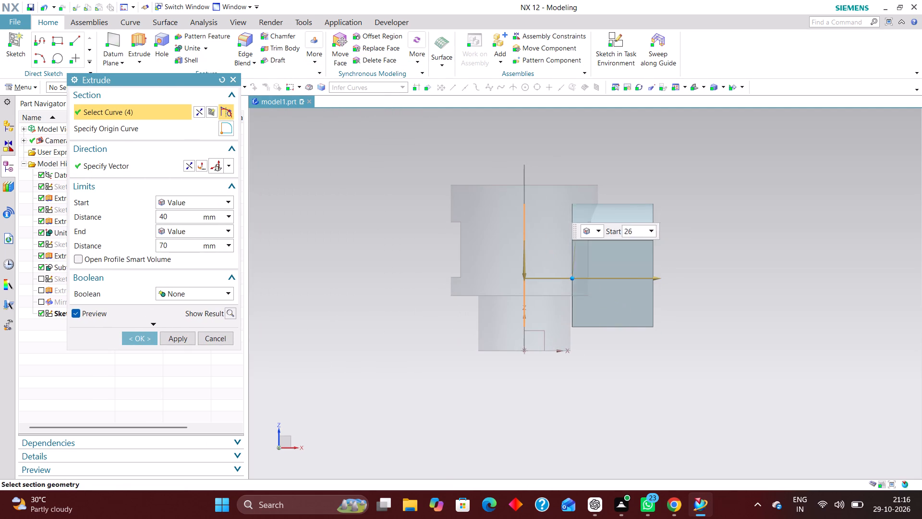
drag(565, 283, 428, 284)
middle_drag(707, 282, 640, 282)
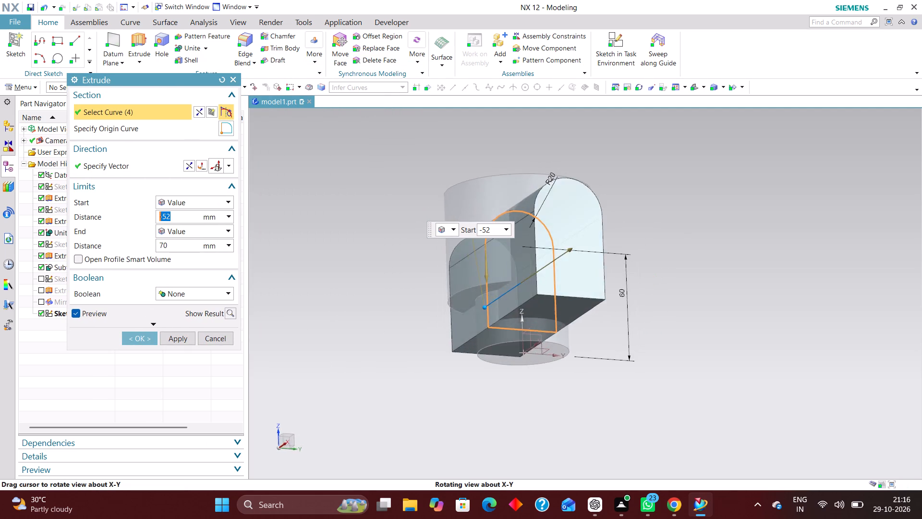
middle_drag(640, 282, 630, 296)
right_drag(716, 262, 599, 274)
scroll(518, 286, up, 3)
scroll(523, 311, down, 3)
middle_drag(666, 327, 676, 322)
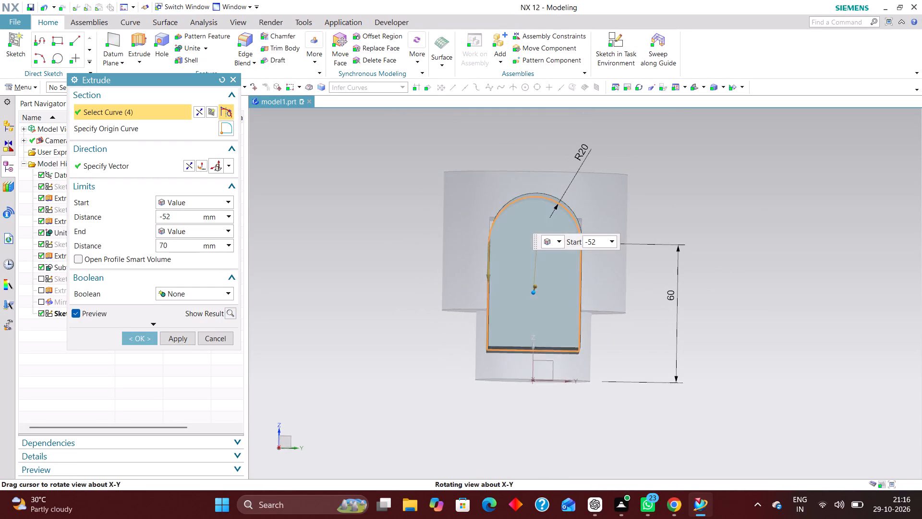
middle_drag(676, 322, 677, 325)
Edit the profile's sketch, dimension its bottom line 40 mm above the horizontal axis, and finish the sketch.
click(213, 111)
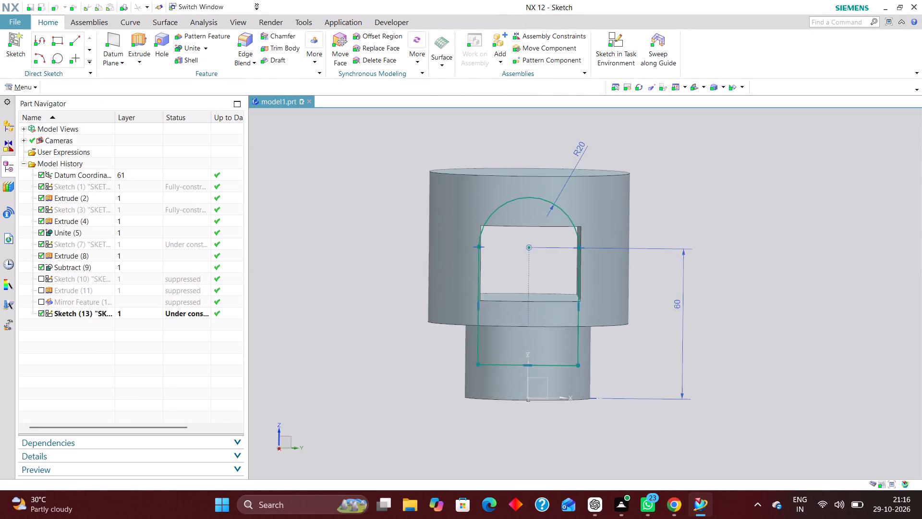
scroll(607, 237, down, 1)
click(616, 33)
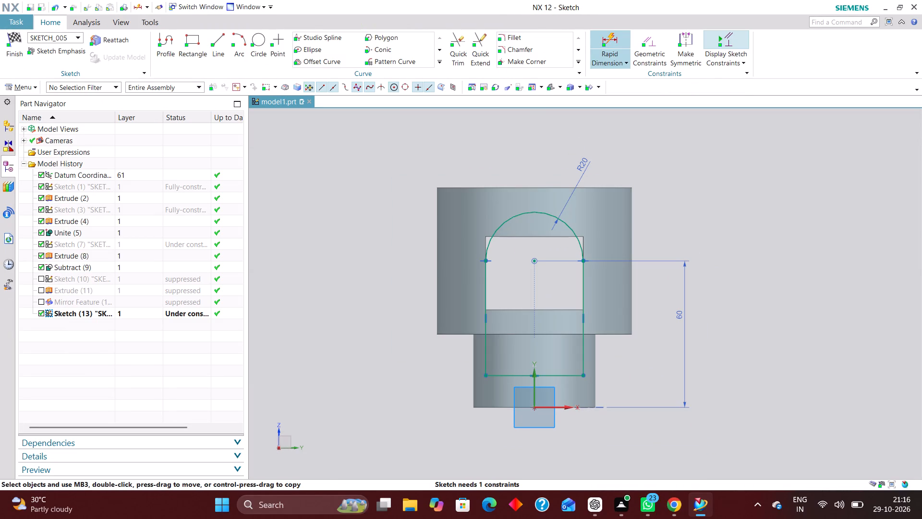
click(565, 409)
click(571, 374)
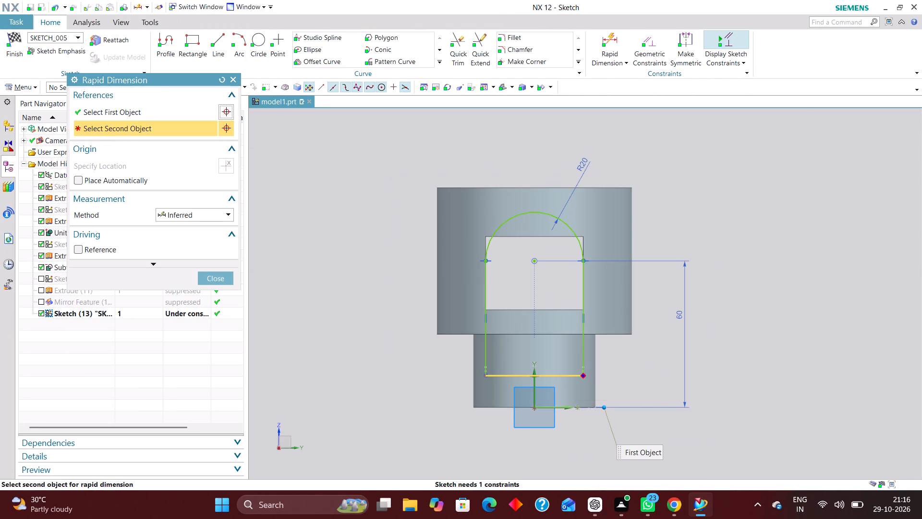
click(668, 441)
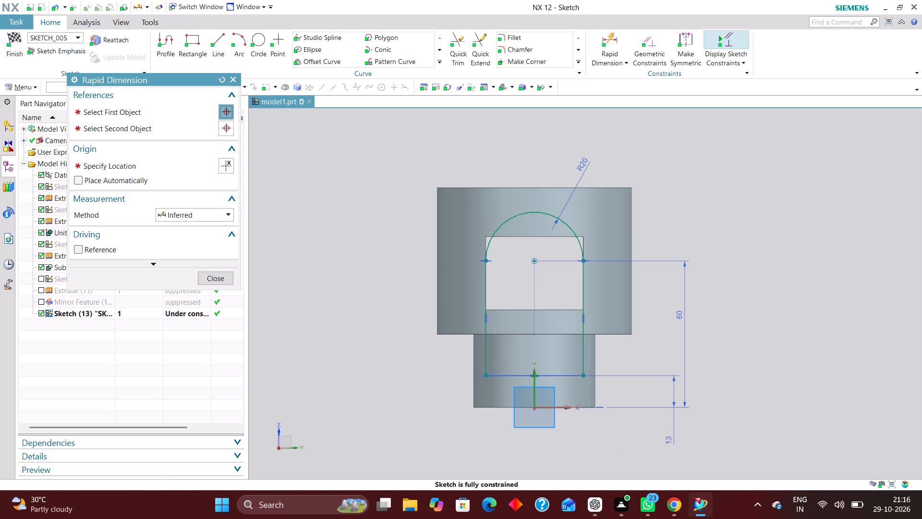
text(20)
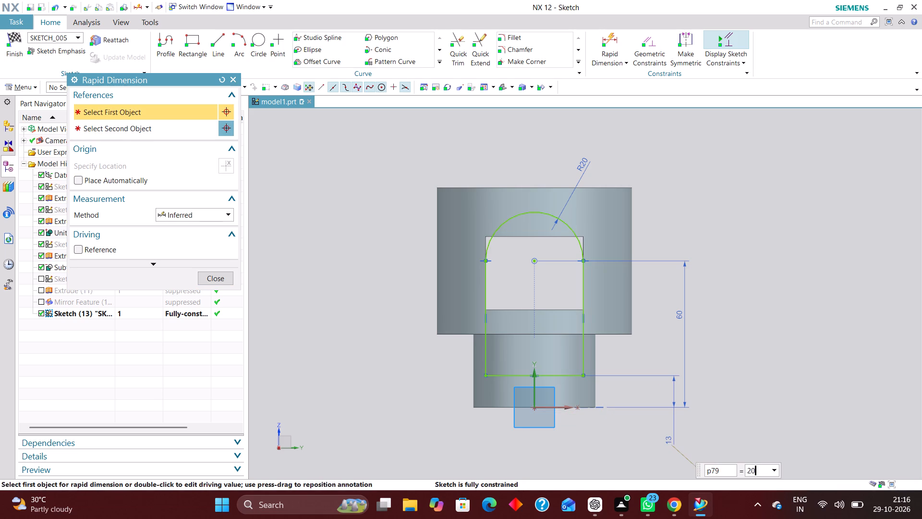
key(Return)
text(30)
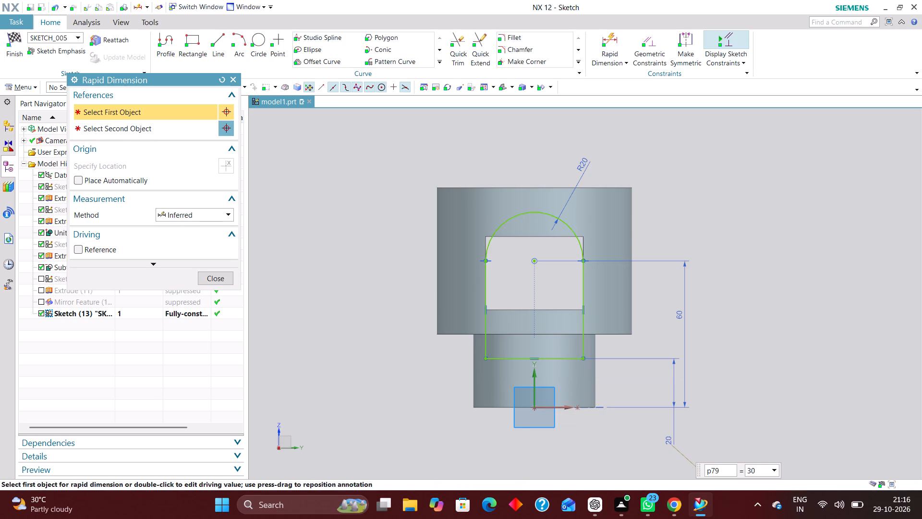
key(Return)
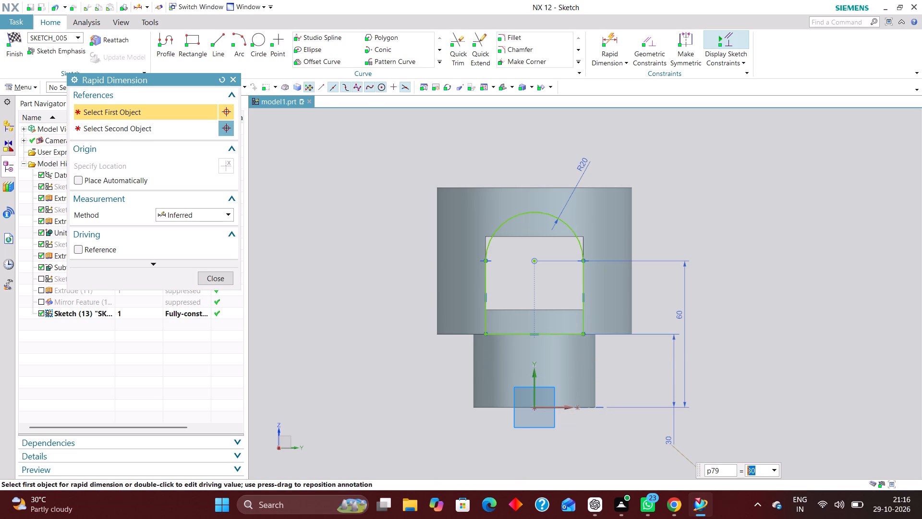
text(40)
key(Return)
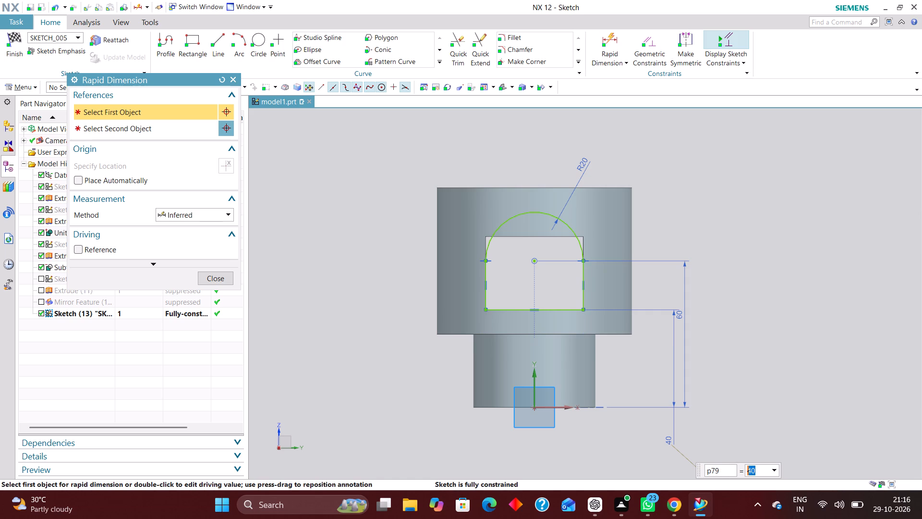
click(220, 281)
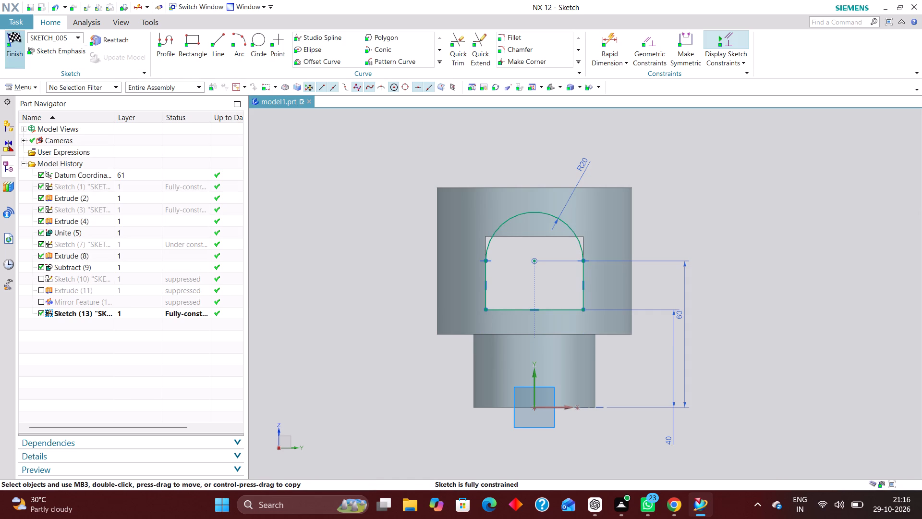
click(18, 39)
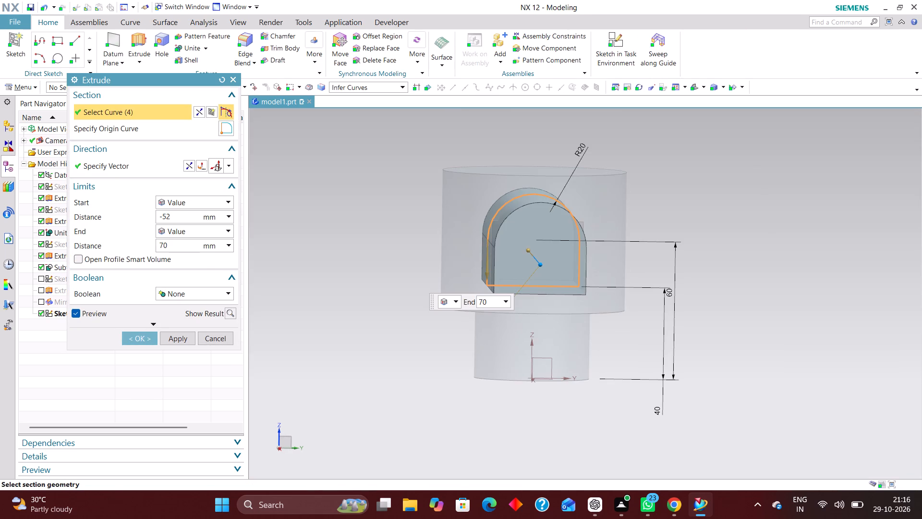
Create the arched extrusion from -52 mm to 70 mm as a separate body with no Boolean.
middle_drag(760, 328, 824, 310)
click(140, 341)
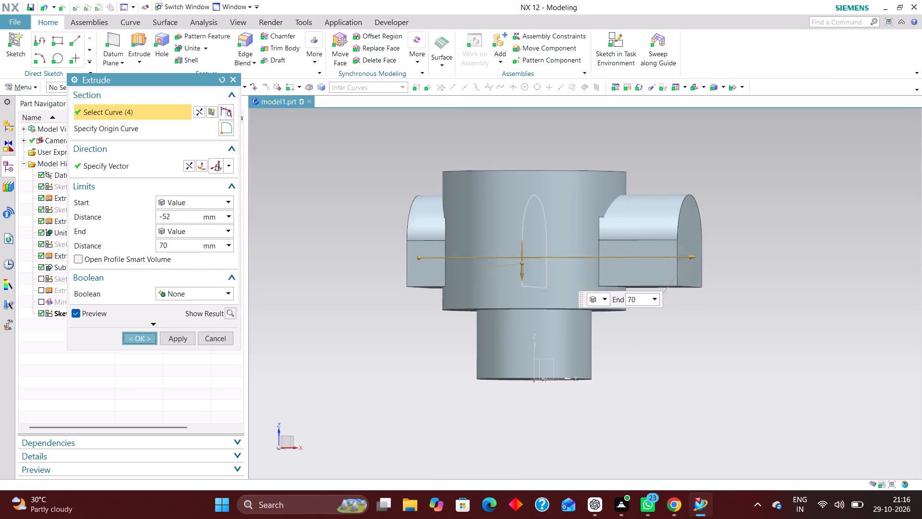
Subtract the arched extrusion from the main cylindrical body to cut the arched opening.
middle_drag(809, 195, 803, 214)
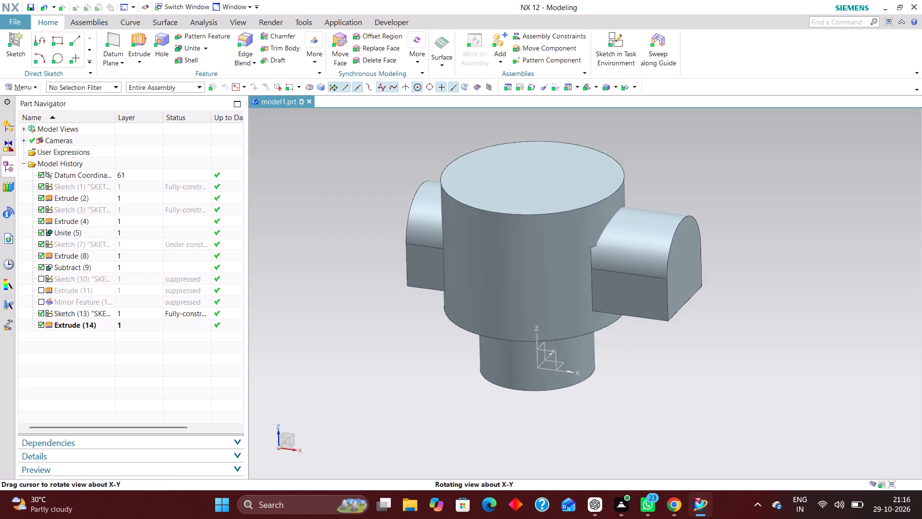
middle_drag(803, 214, 815, 198)
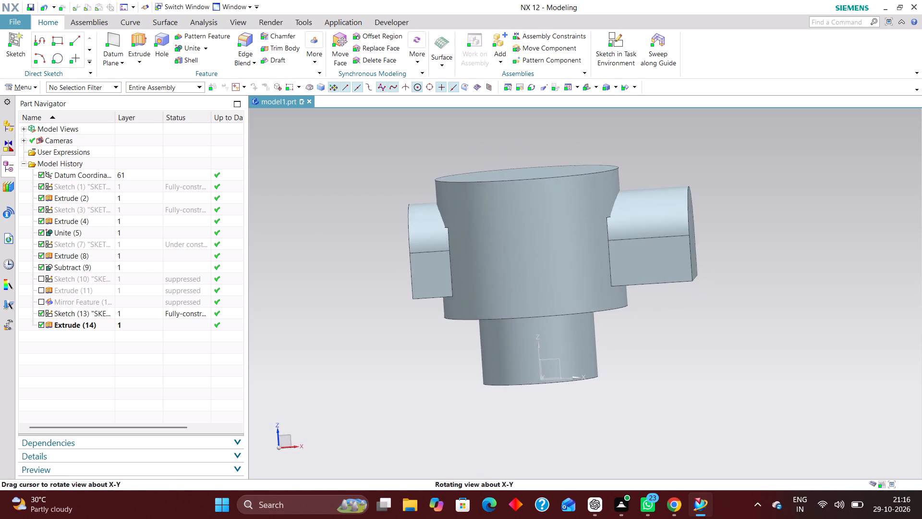
middle_drag(815, 198, 801, 209)
click(207, 49)
click(211, 72)
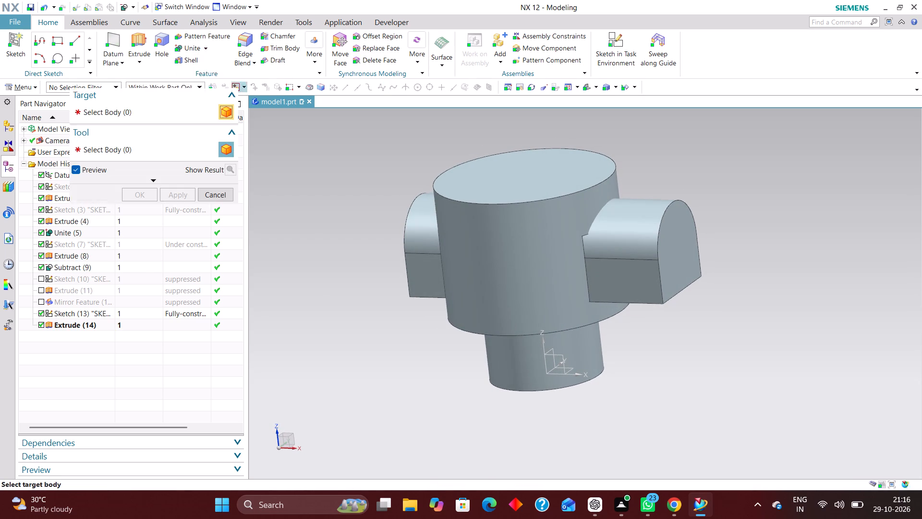
click(495, 152)
click(655, 216)
middle_drag(741, 256, 740, 256)
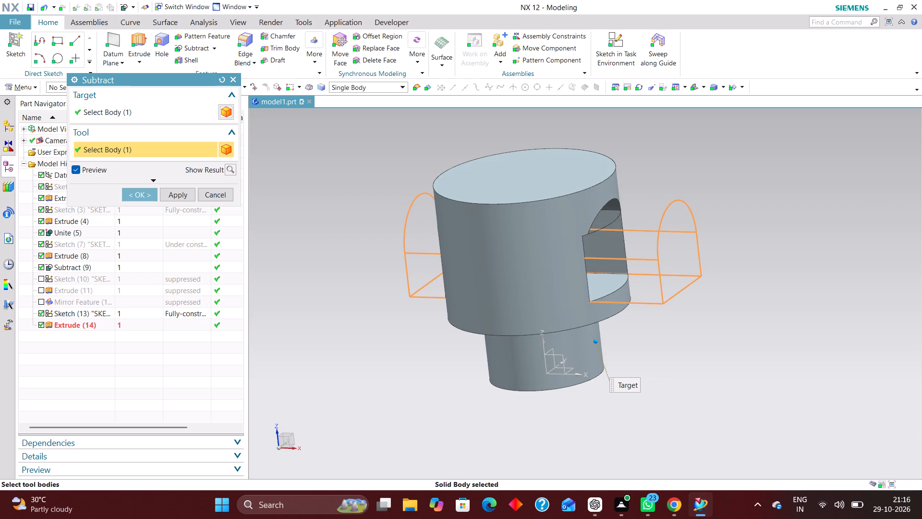
middle_drag(740, 256, 725, 251)
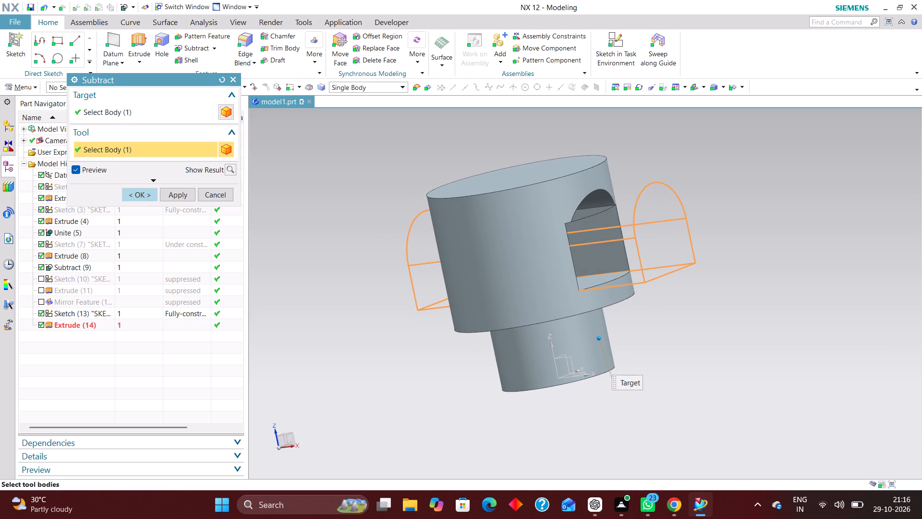
click(138, 196)
Hide the arched profile's sketch inside the opening.
middle_drag(749, 228, 759, 223)
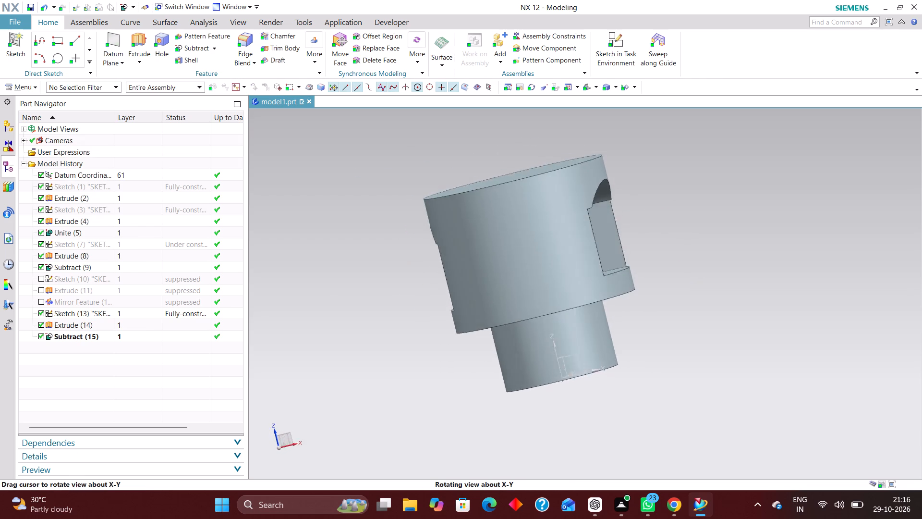
middle_drag(759, 223, 713, 247)
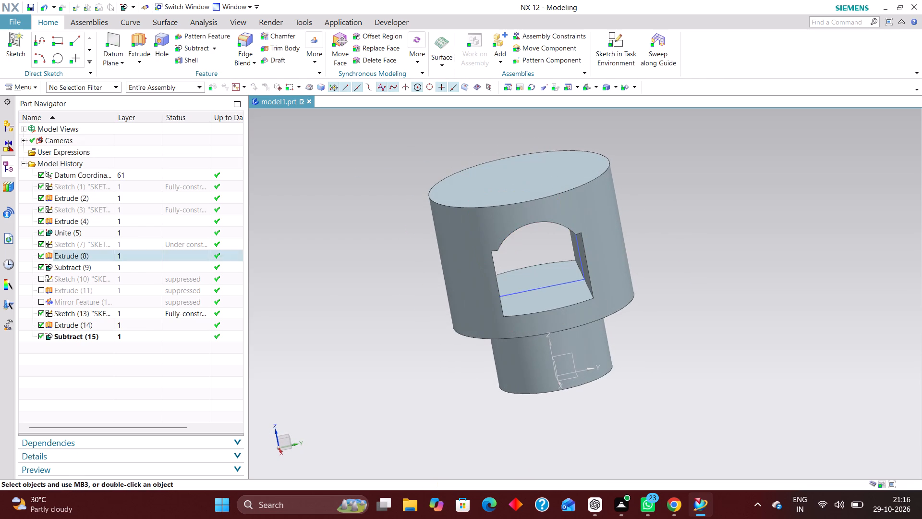
right_drag(554, 283, 564, 337)
Unsuppress Sketch (10) and Extrude (11), the rectangular block at the side of the upper cylinder.
scroll(671, 271, up, 1)
middle_drag(682, 277, 700, 270)
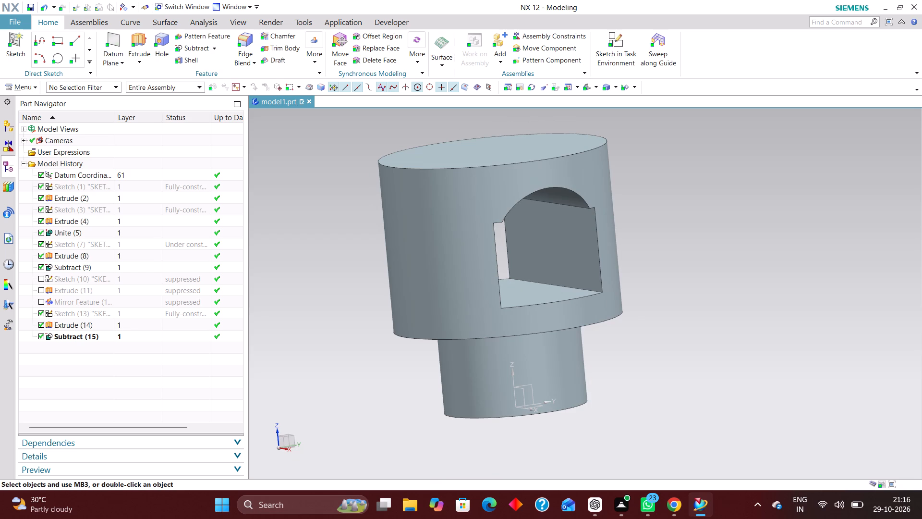
click(107, 276)
right_click(119, 275)
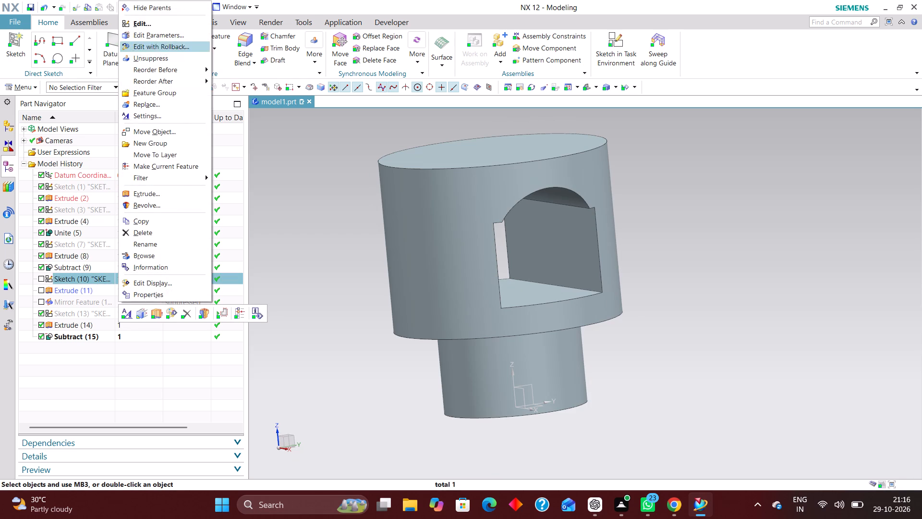
click(172, 61)
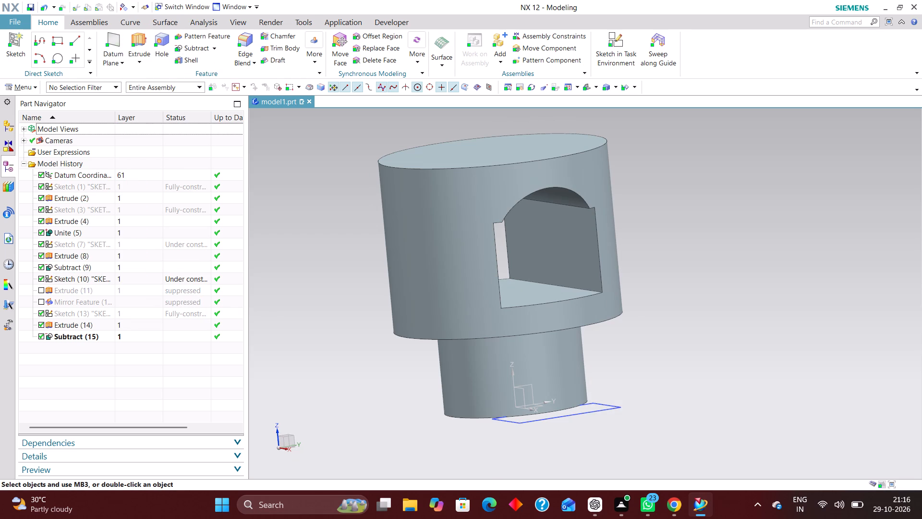
click(125, 291)
right_click(125, 292)
click(176, 112)
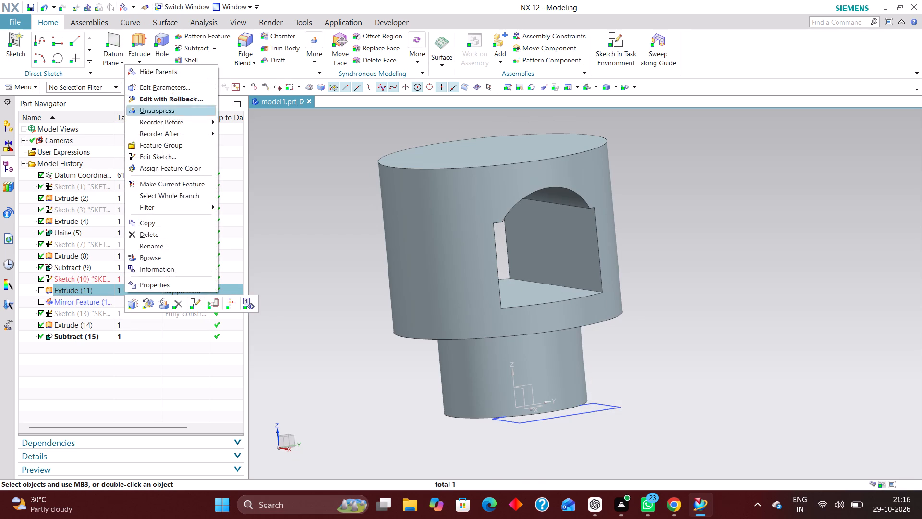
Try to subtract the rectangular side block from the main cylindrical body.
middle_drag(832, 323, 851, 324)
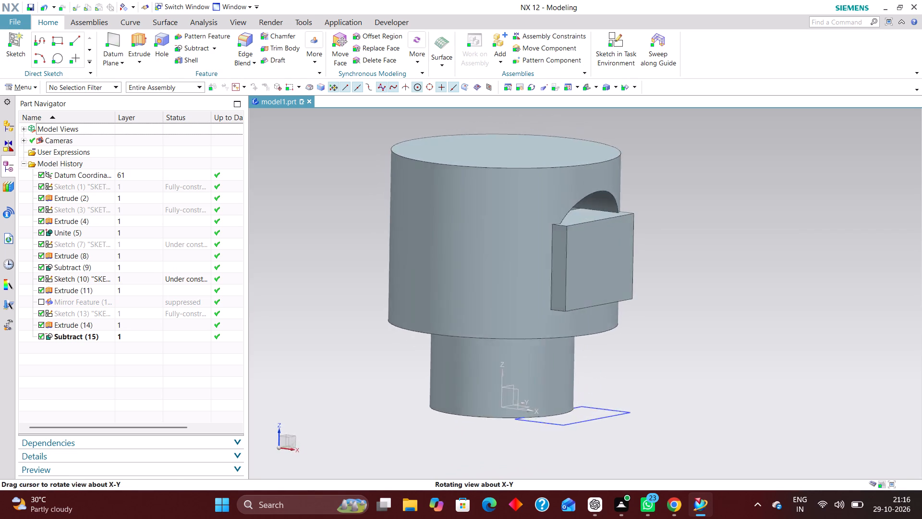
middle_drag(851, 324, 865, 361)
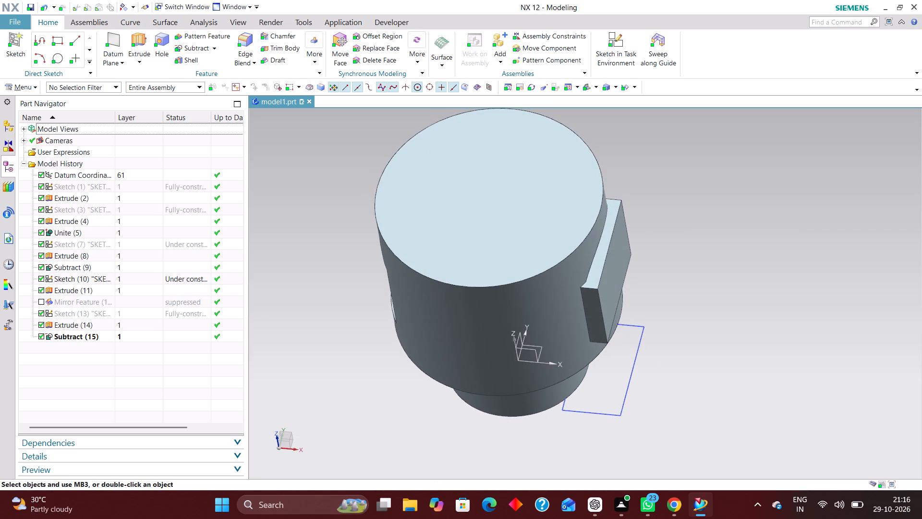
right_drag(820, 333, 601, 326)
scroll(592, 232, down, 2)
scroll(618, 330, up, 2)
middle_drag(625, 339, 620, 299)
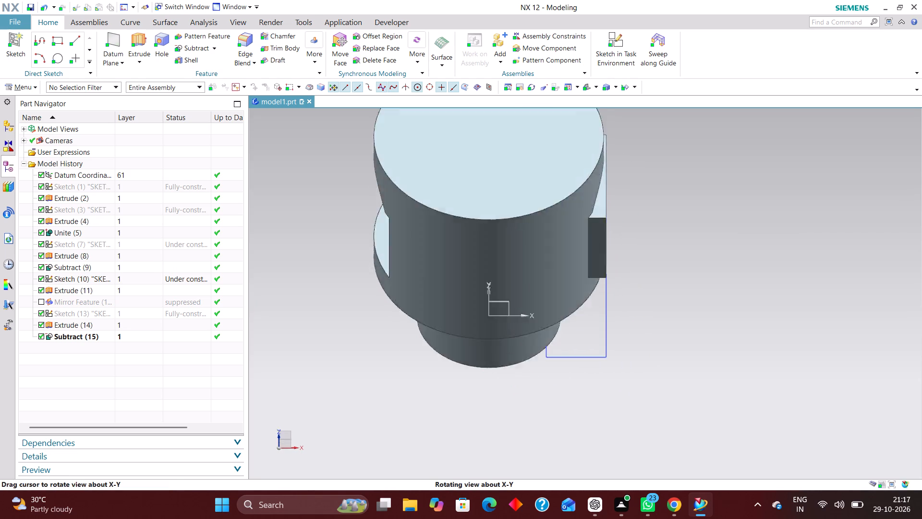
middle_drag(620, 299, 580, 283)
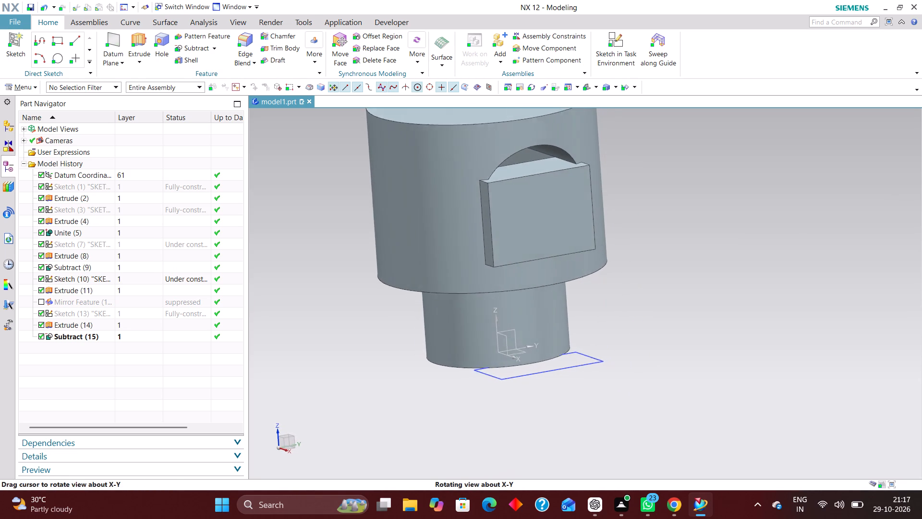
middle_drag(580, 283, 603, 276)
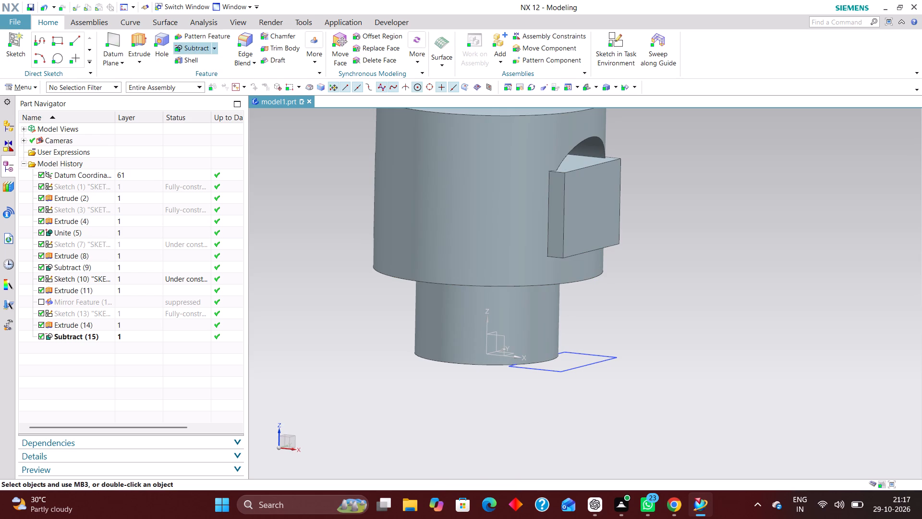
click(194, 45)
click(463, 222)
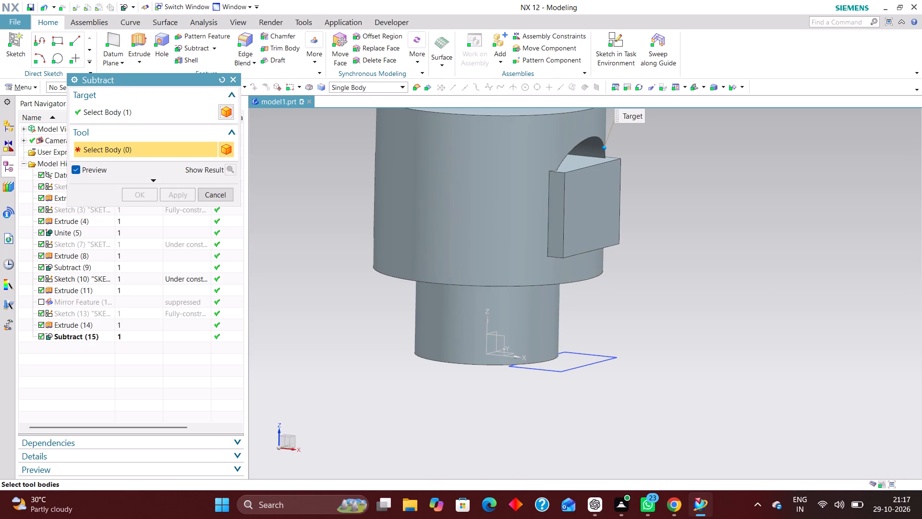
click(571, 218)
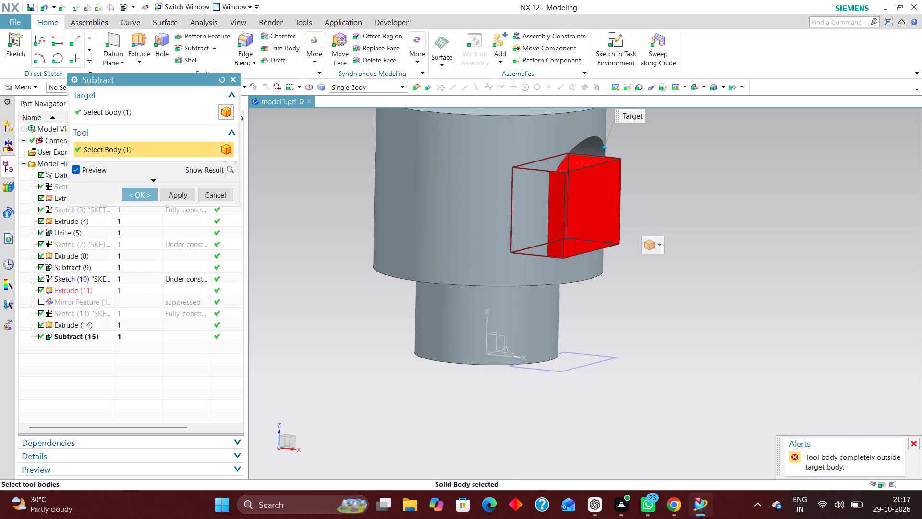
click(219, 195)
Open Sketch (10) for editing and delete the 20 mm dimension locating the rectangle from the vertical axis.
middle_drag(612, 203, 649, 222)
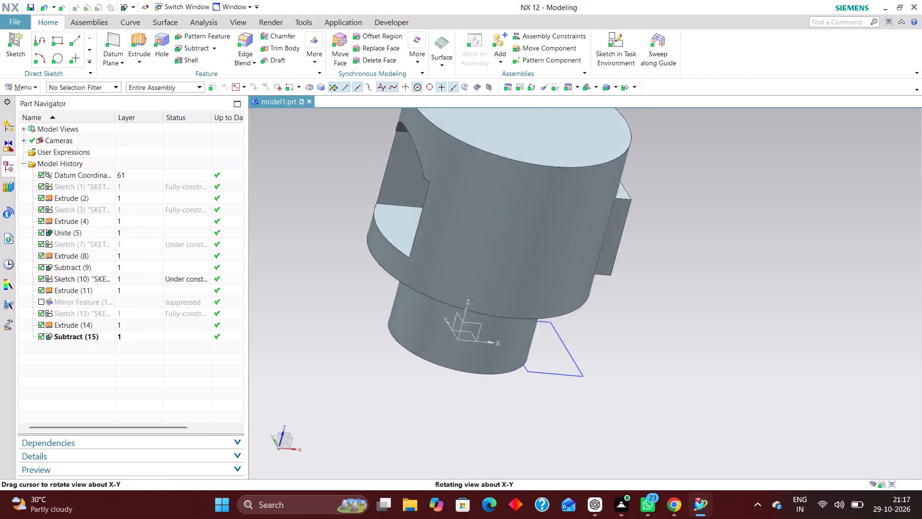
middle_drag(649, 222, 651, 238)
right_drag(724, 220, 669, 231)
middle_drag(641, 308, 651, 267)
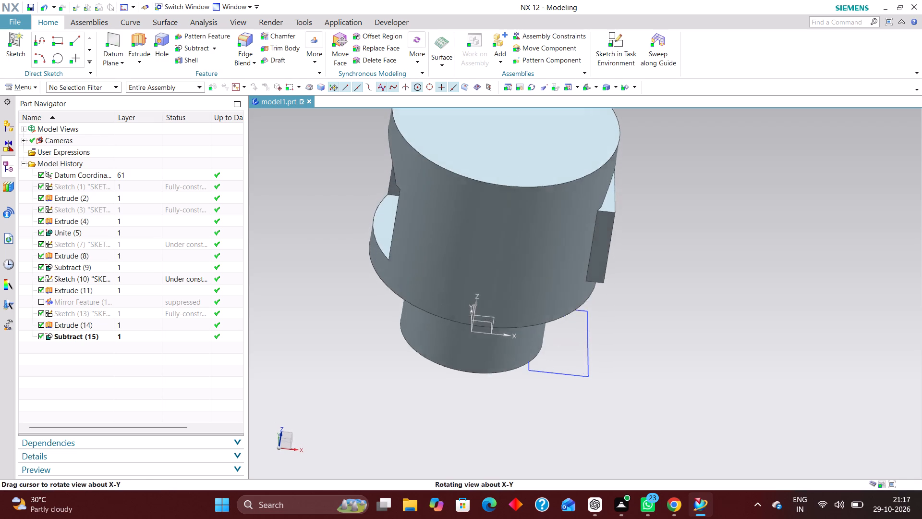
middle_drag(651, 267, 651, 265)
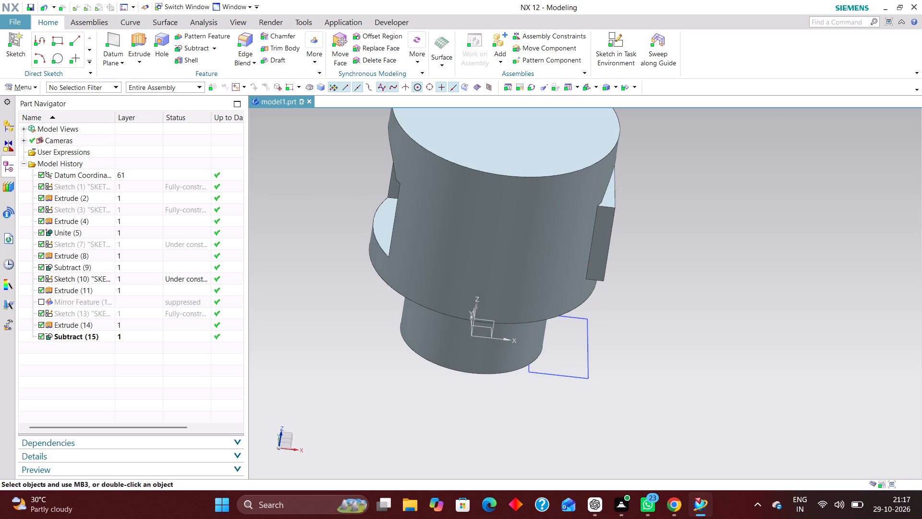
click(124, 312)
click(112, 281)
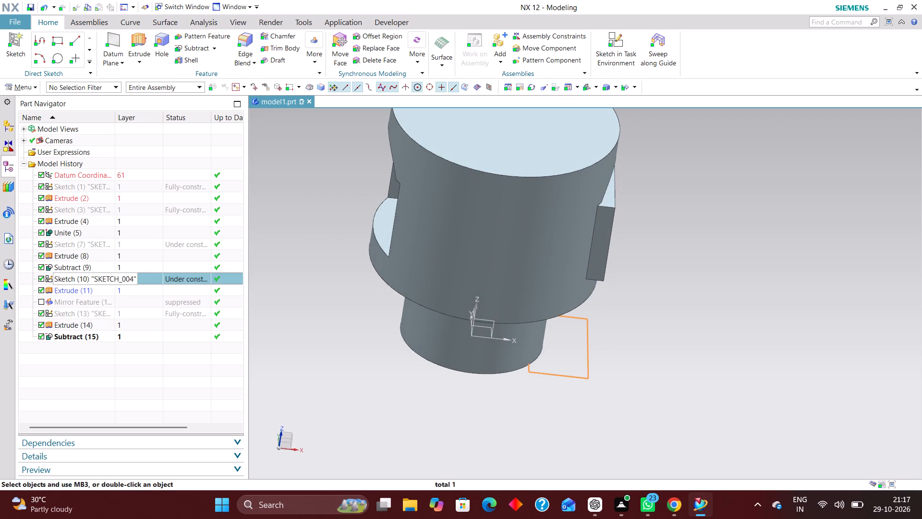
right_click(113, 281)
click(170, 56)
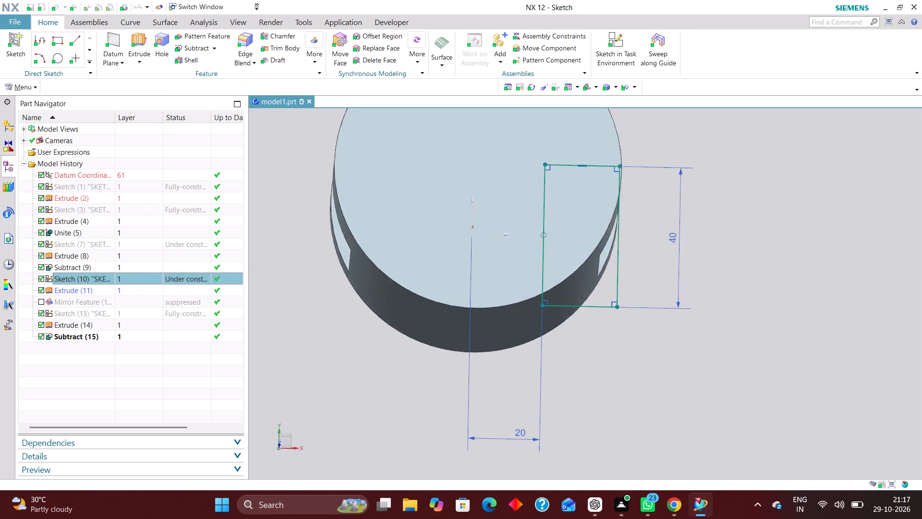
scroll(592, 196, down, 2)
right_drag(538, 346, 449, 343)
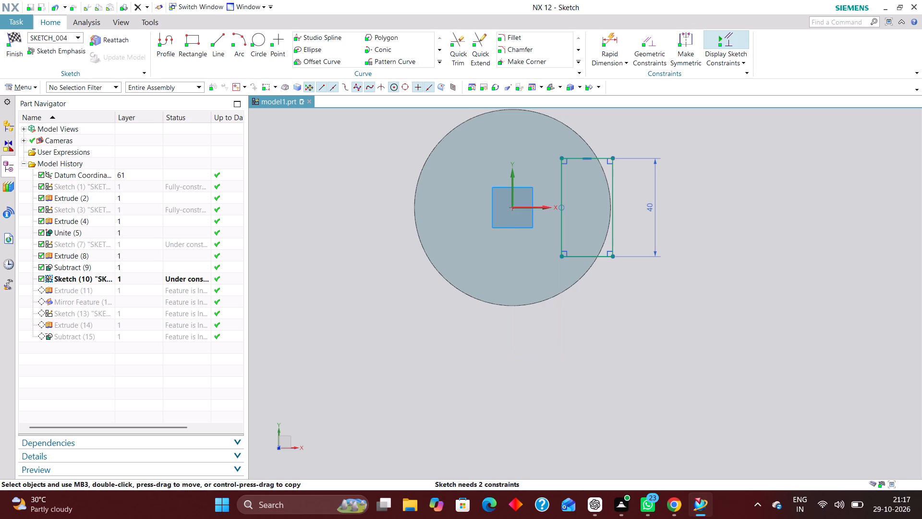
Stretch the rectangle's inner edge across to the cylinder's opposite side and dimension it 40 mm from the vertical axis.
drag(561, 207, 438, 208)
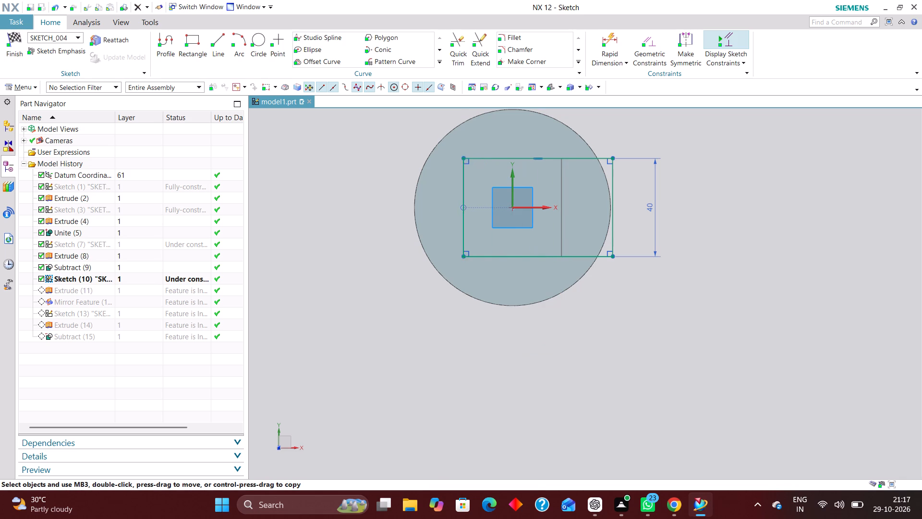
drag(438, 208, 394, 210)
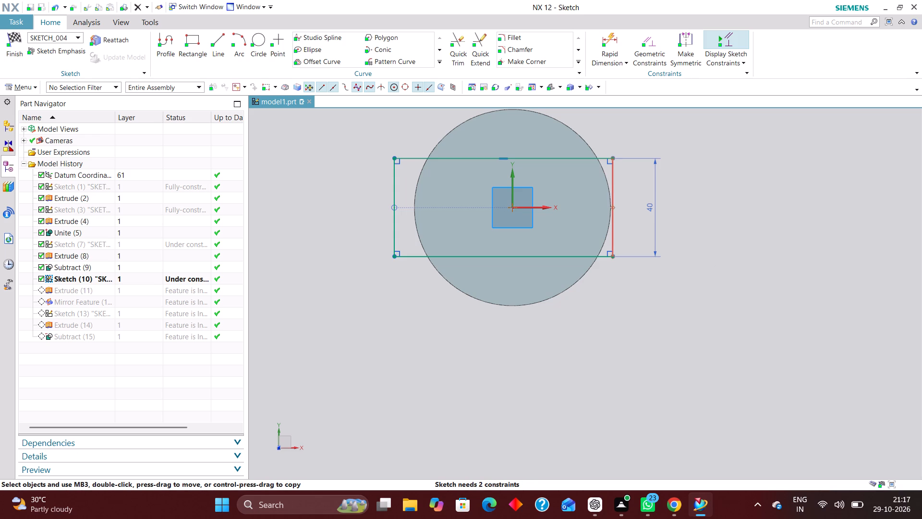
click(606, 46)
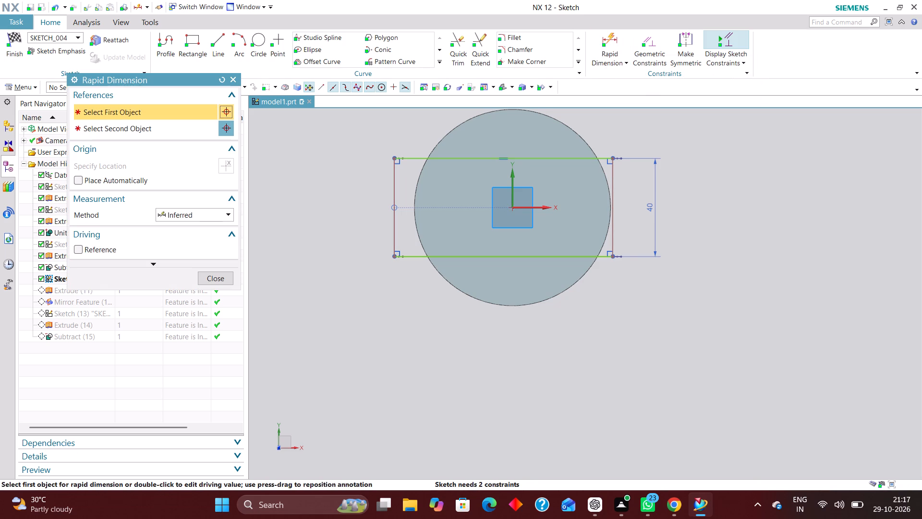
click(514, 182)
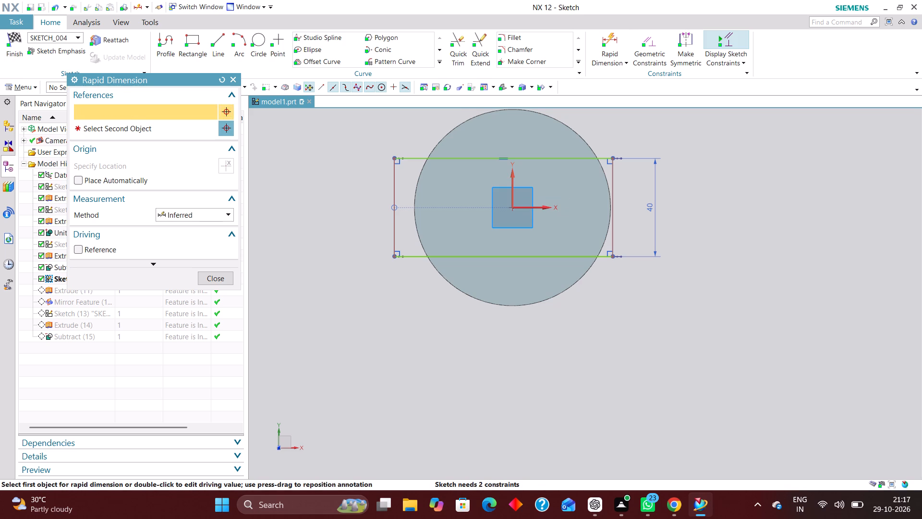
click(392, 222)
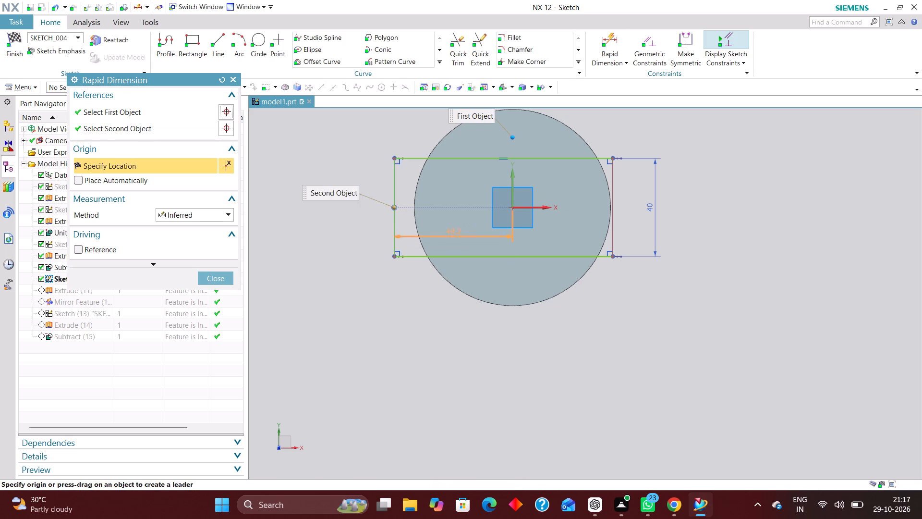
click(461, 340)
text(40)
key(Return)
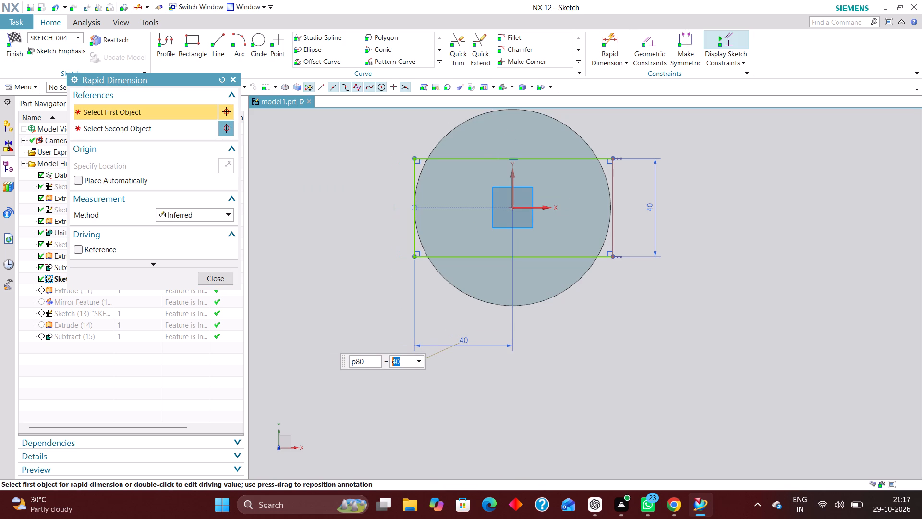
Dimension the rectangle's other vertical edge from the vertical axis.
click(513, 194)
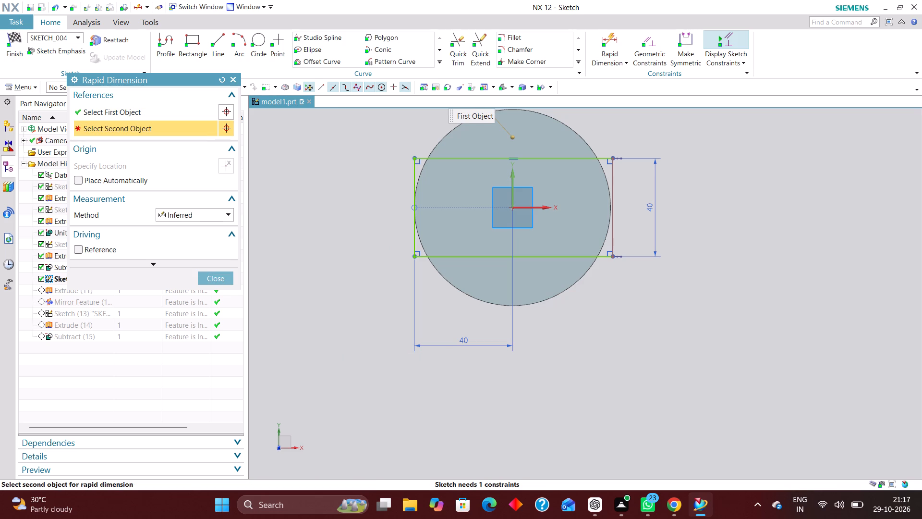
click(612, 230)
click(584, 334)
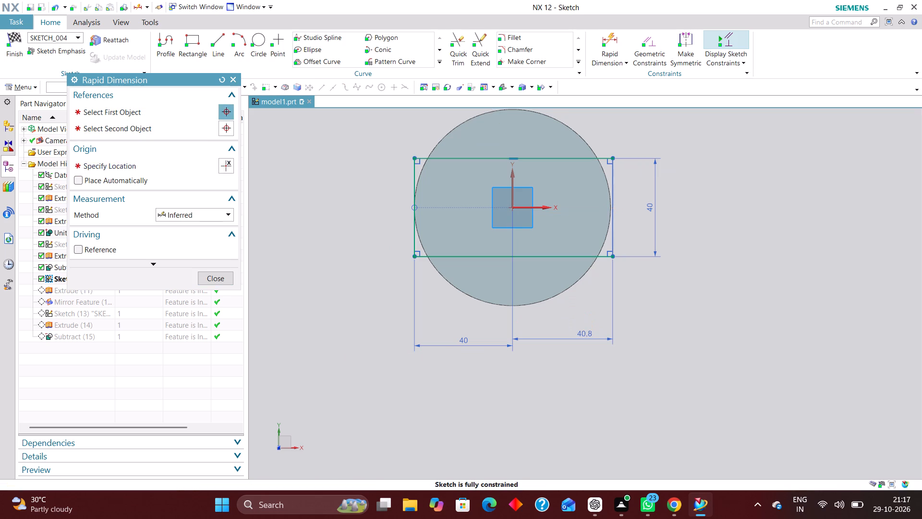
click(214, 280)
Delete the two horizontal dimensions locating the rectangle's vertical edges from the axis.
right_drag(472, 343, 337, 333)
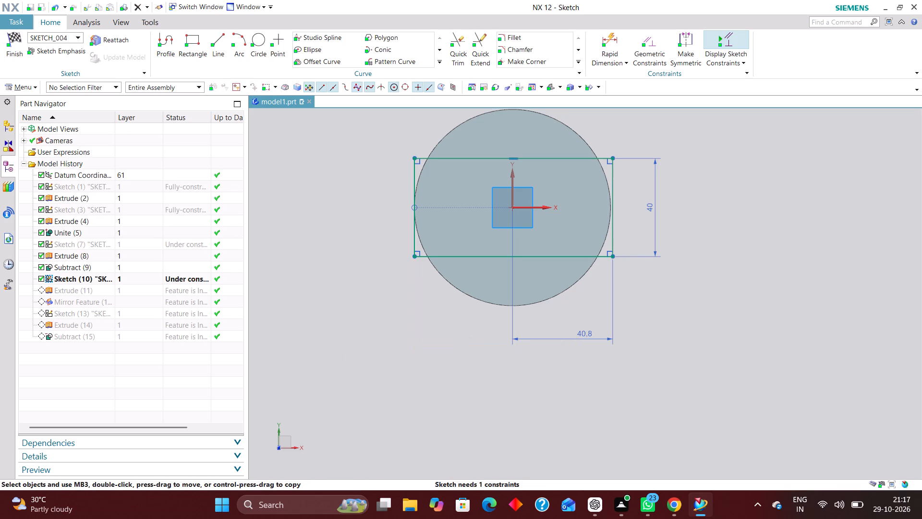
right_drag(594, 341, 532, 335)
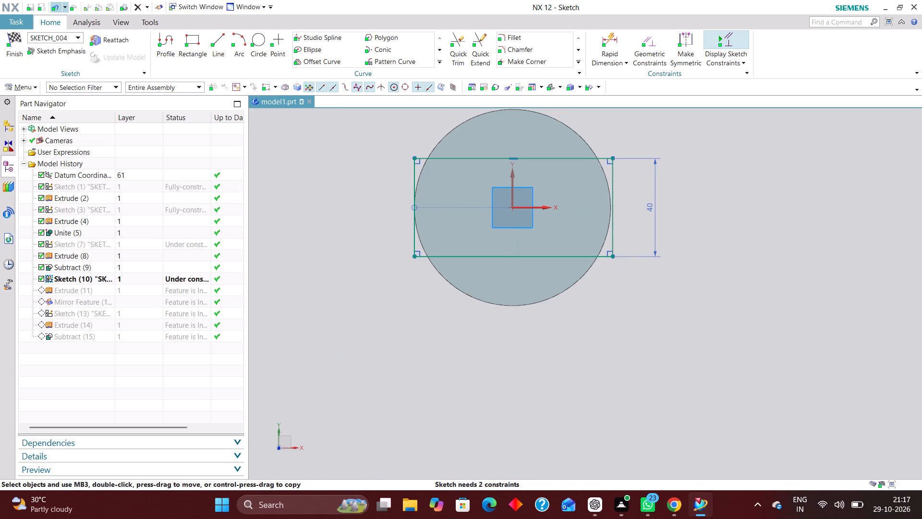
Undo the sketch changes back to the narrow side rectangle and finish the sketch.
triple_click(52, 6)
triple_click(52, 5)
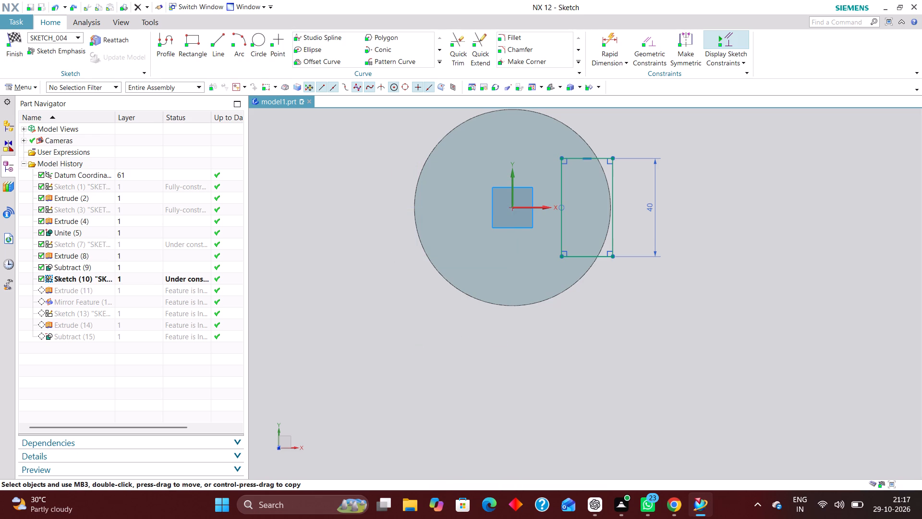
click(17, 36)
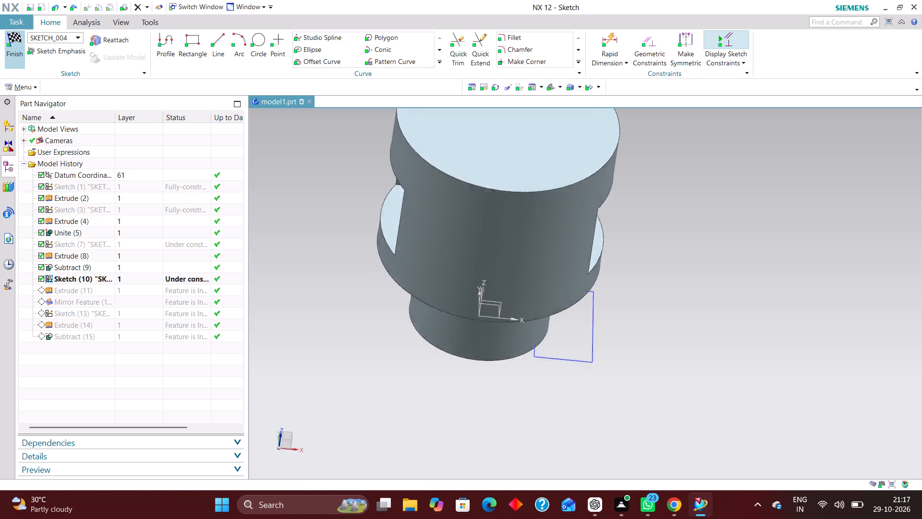
Delete Sketch (10) of the side block together with its dependent extrude and mirror feature.
click(127, 277)
right_click(128, 276)
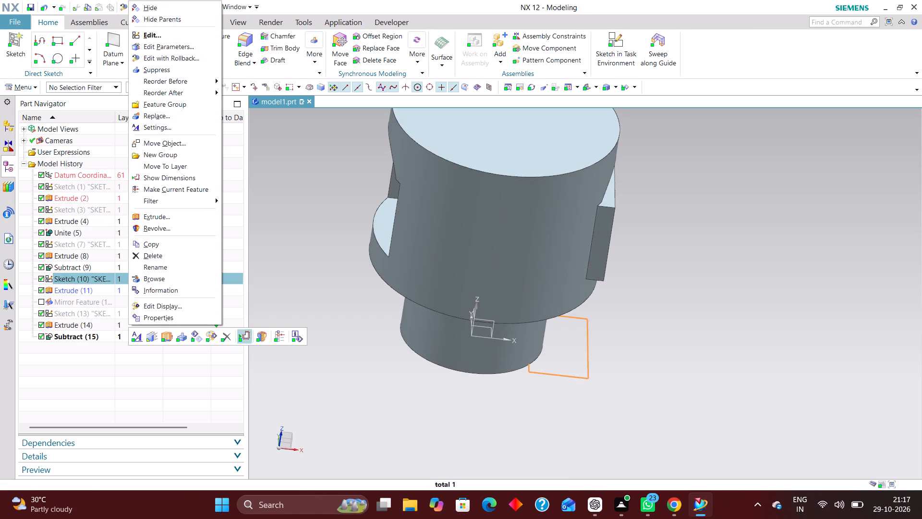
click(229, 338)
click(307, 136)
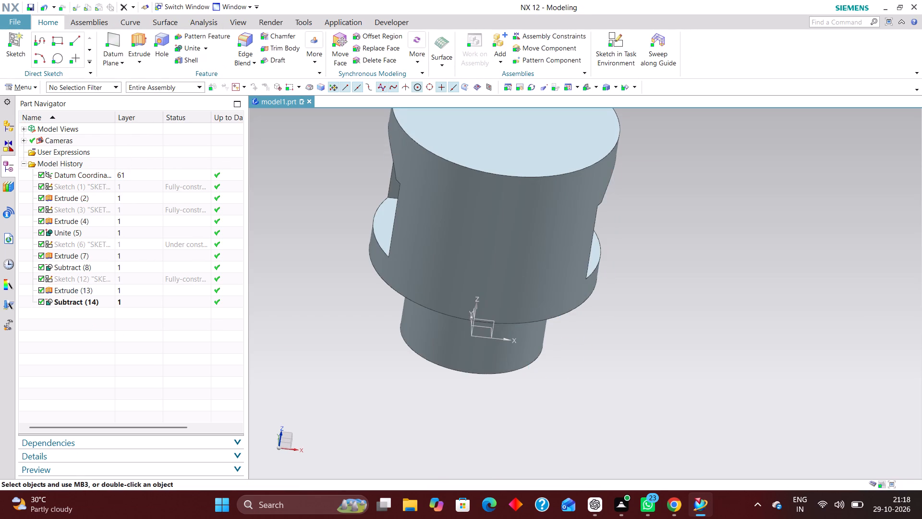
Create a new task-environment sketch on the vertical YZ datum plane through the cylinder's axis.
middle_drag(721, 357, 675, 333)
middle_drag(684, 337, 692, 340)
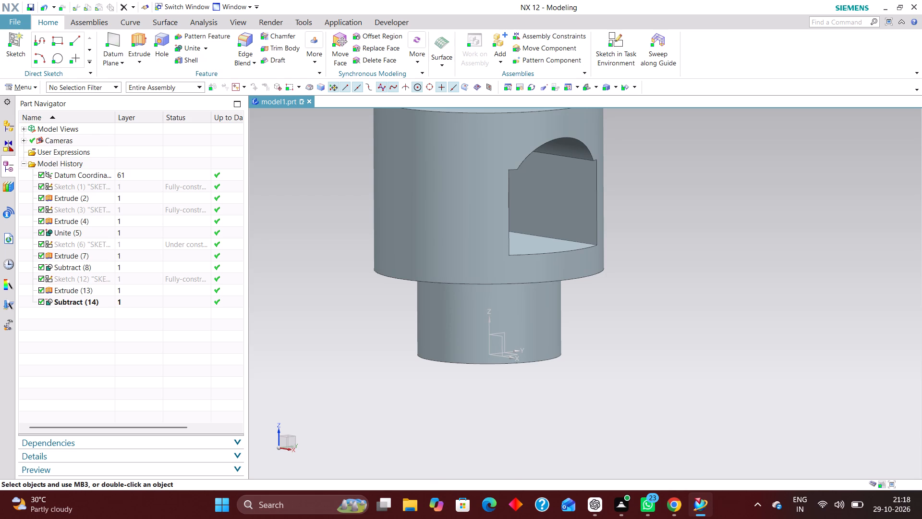
scroll(597, 294, down, 1)
scroll(518, 238, up, 3)
scroll(548, 285, up, 2)
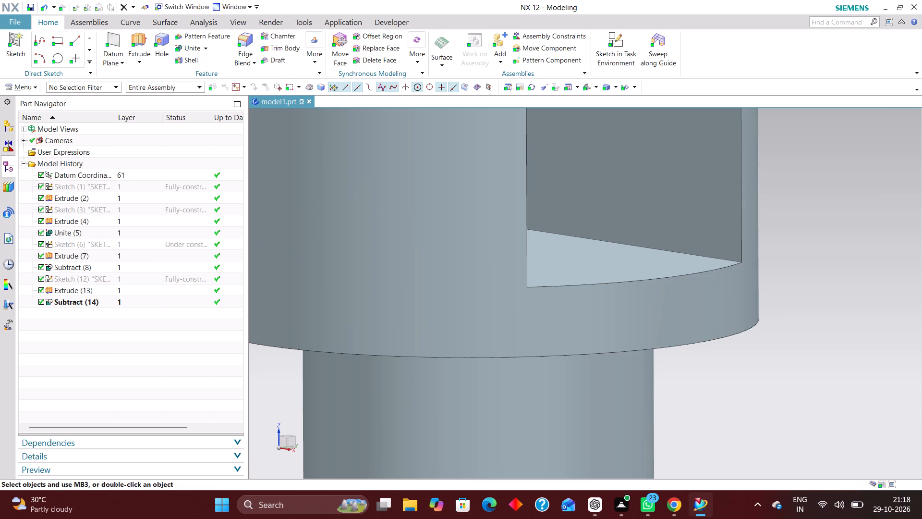
scroll(721, 353, down, 1)
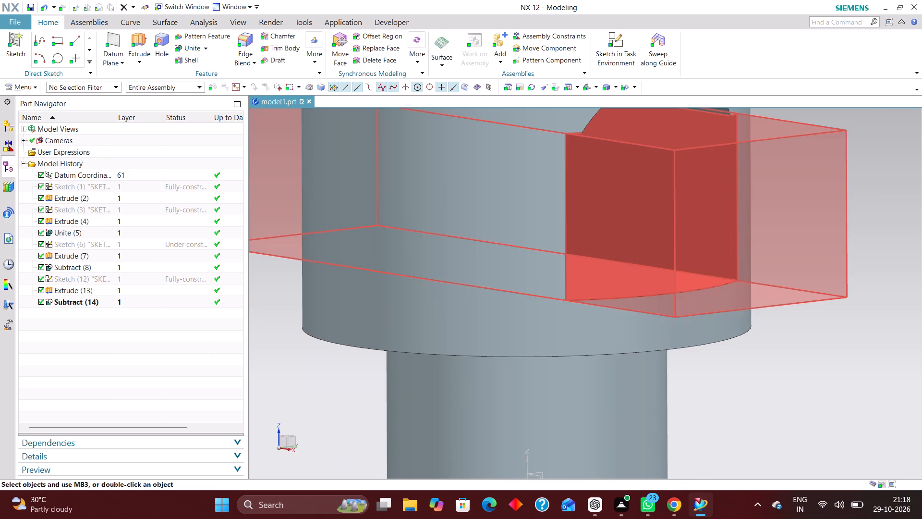
scroll(775, 370, down, 1)
middle_drag(779, 365, 767, 373)
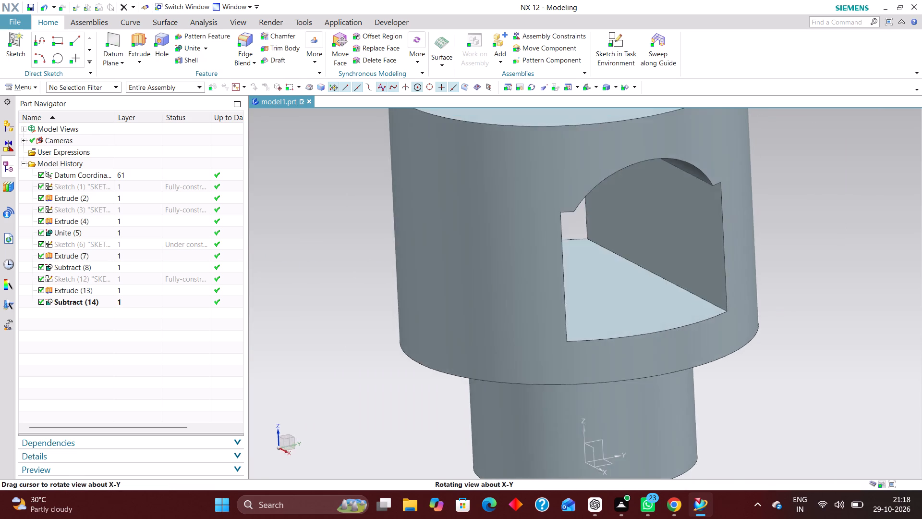
middle_drag(767, 373, 773, 368)
click(624, 41)
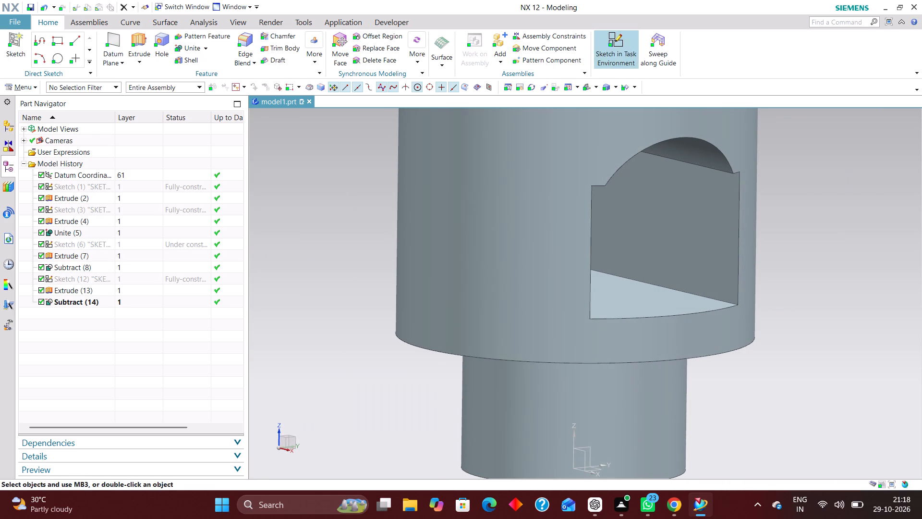
scroll(583, 324, down, 2)
scroll(601, 407, up, 4)
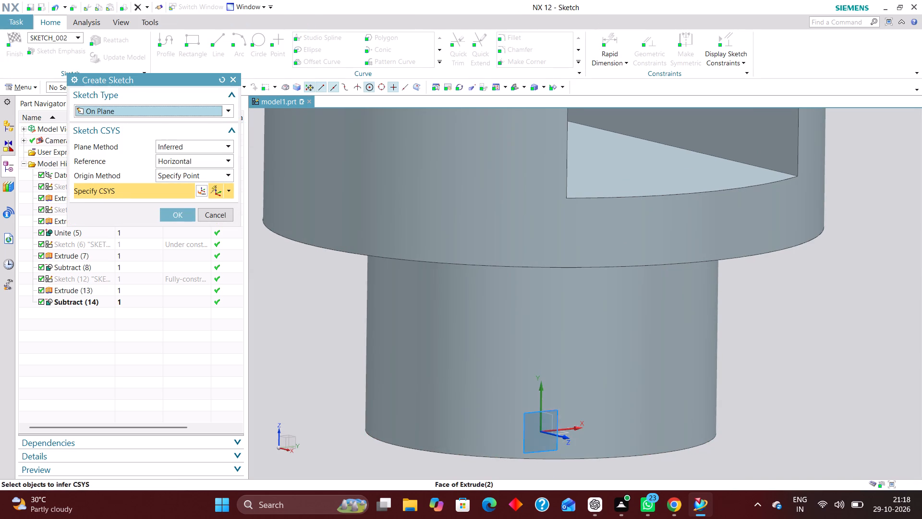
click(553, 409)
click(176, 210)
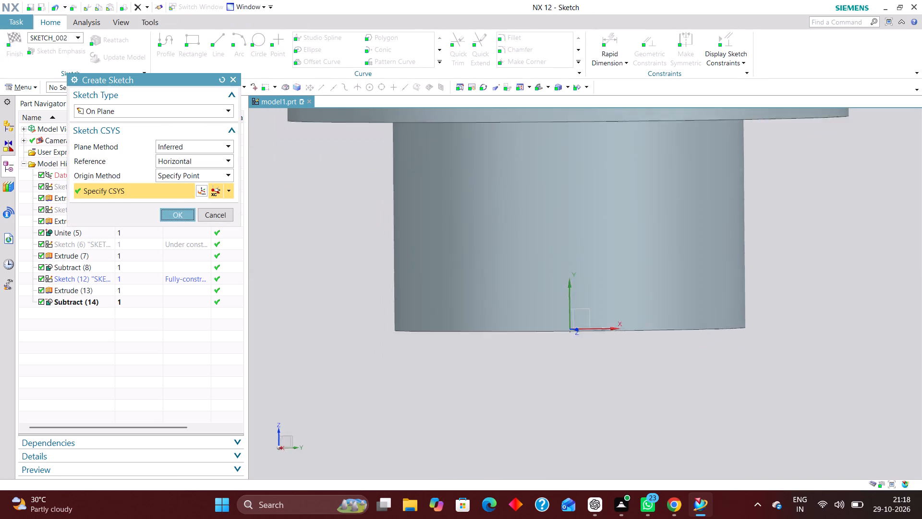
Sketch a rectangle about 55 mm wide and 34 mm high across the arched opening of the upper cylinder.
scroll(427, 397, down, 5)
scroll(428, 281, up, 3)
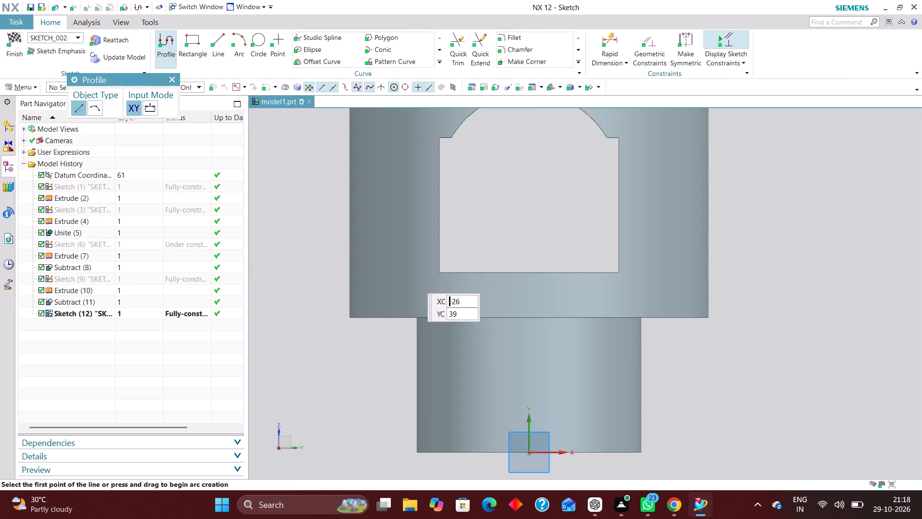
click(200, 43)
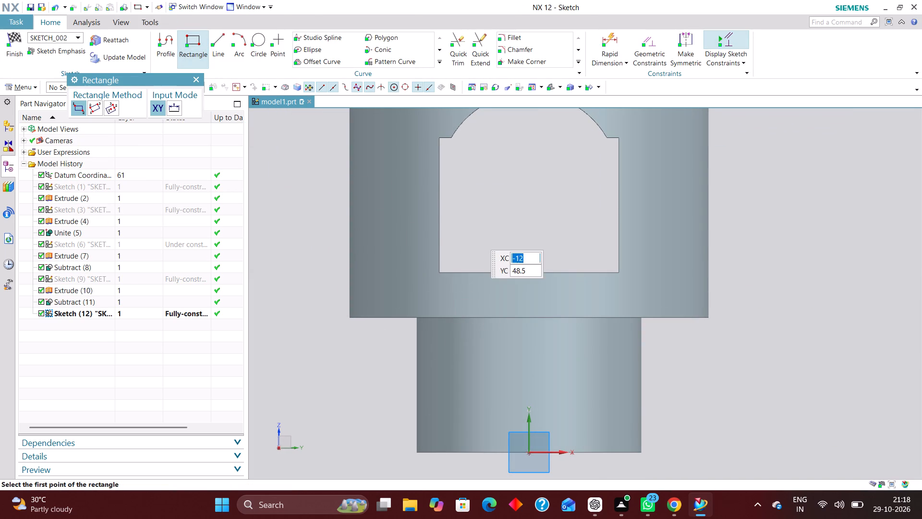
scroll(477, 358, down, 1)
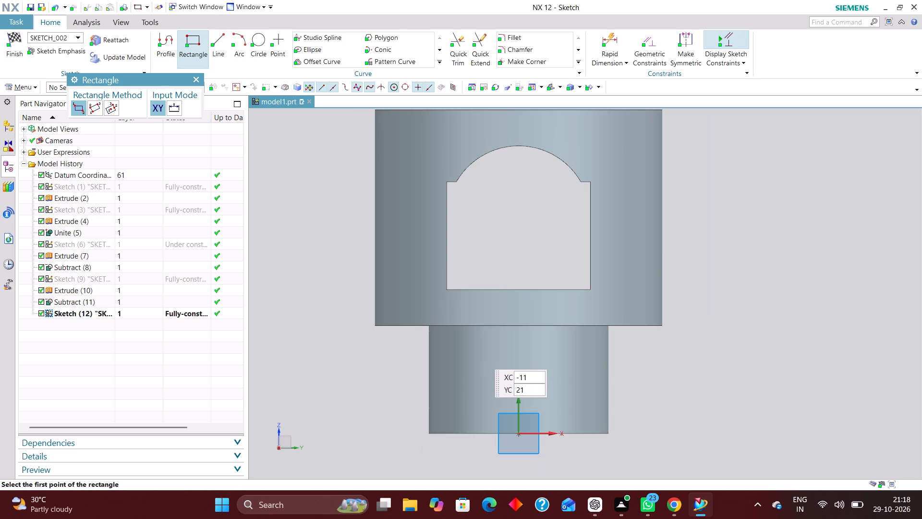
click(423, 160)
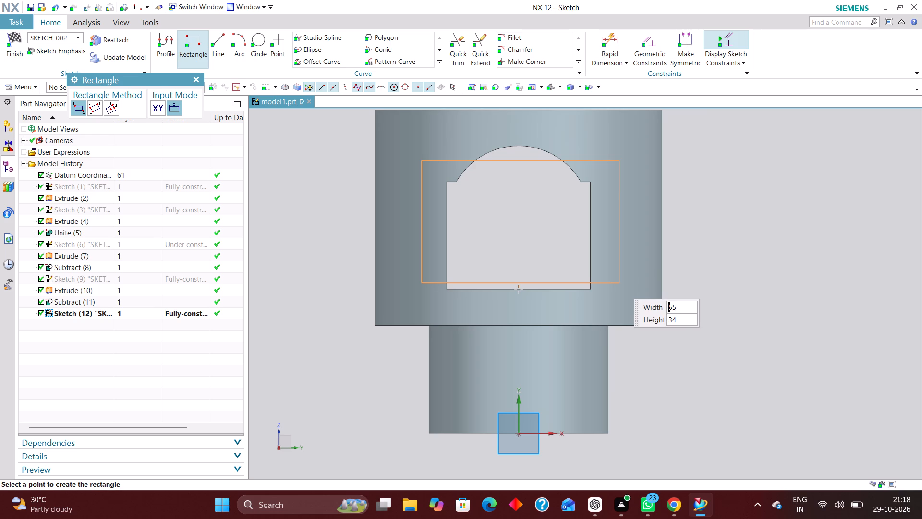
click(618, 283)
scroll(588, 333, down, 1)
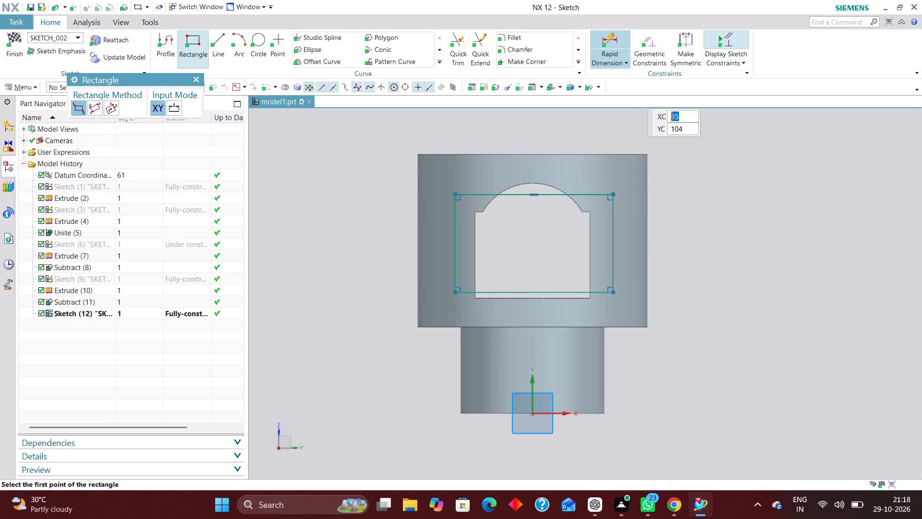
Dimension the rectangle's top edge at 105 mm above the horizontal sketch axis.
click(608, 44)
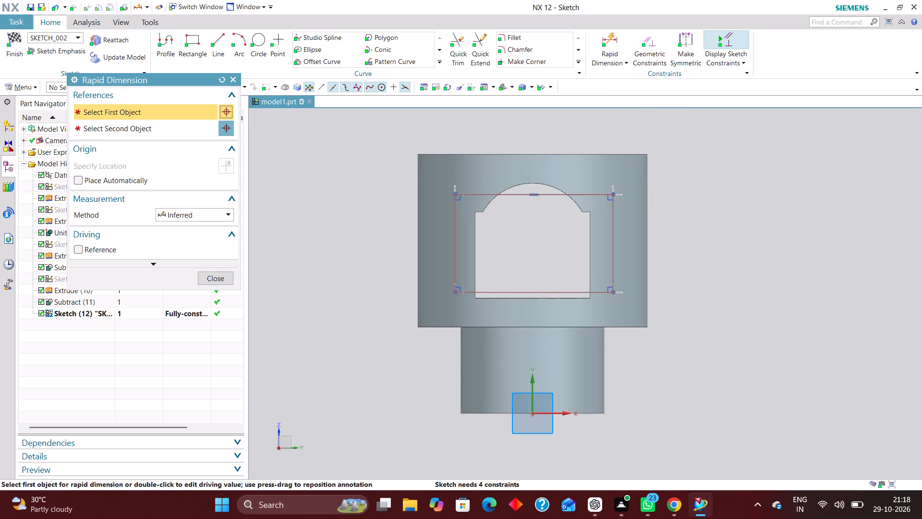
click(563, 414)
click(551, 195)
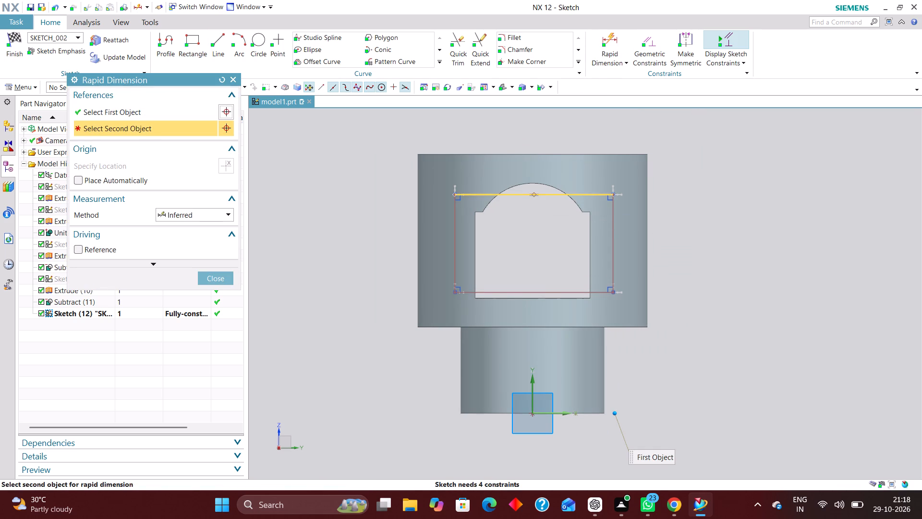
click(707, 283)
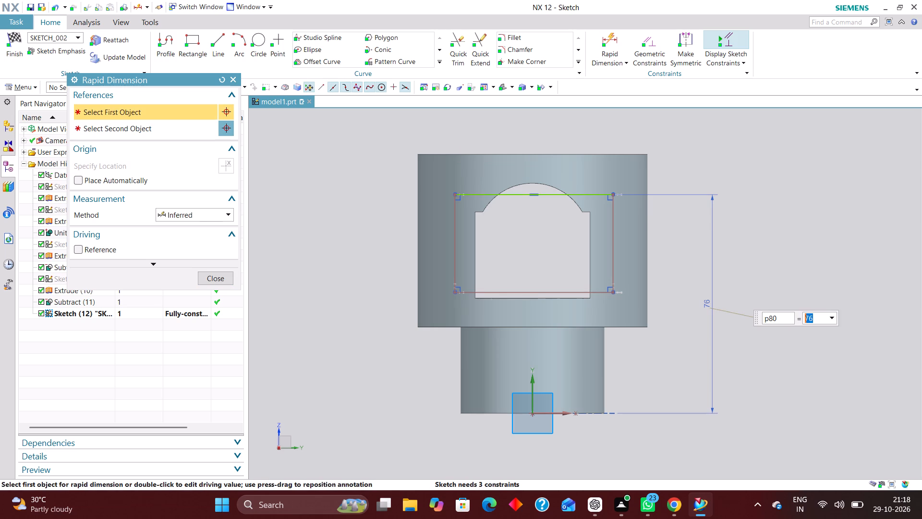
text(105)
key(Return)
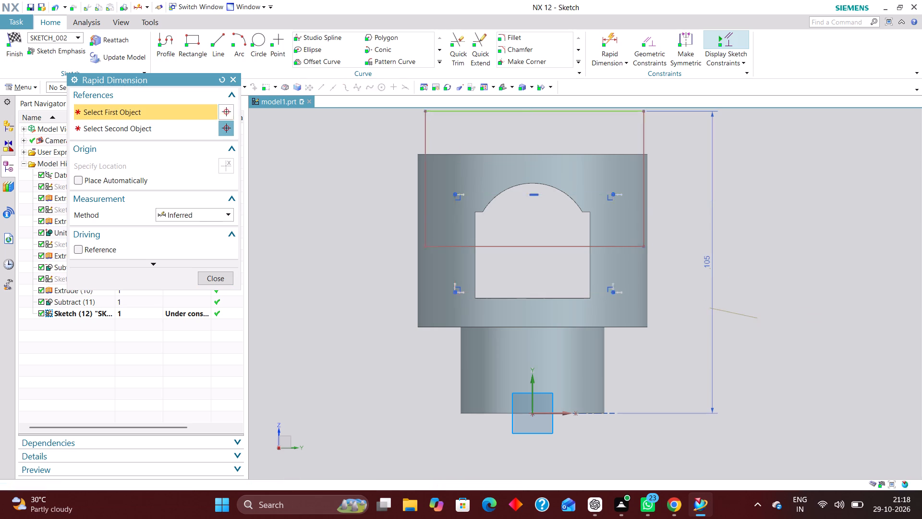
Move the rectangle's bottom edge down to about 48 mm above the horizontal sketch axis, inside the arched opening.
scroll(643, 370, down, 2)
scroll(646, 352, up, 2)
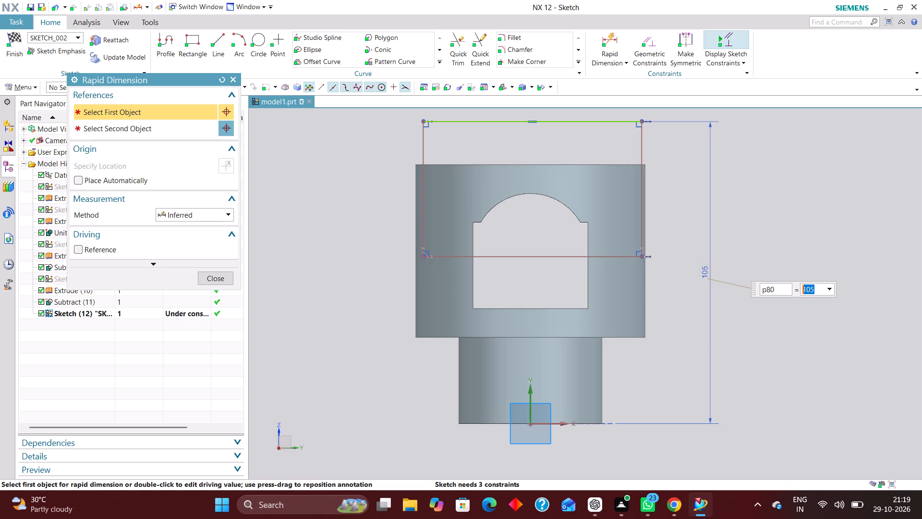
scroll(596, 414, down, 1)
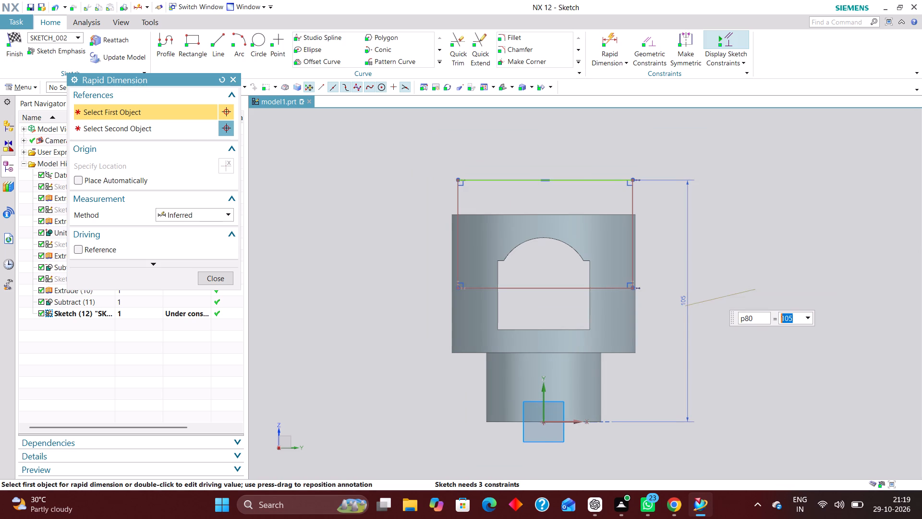
drag(548, 288, 546, 335)
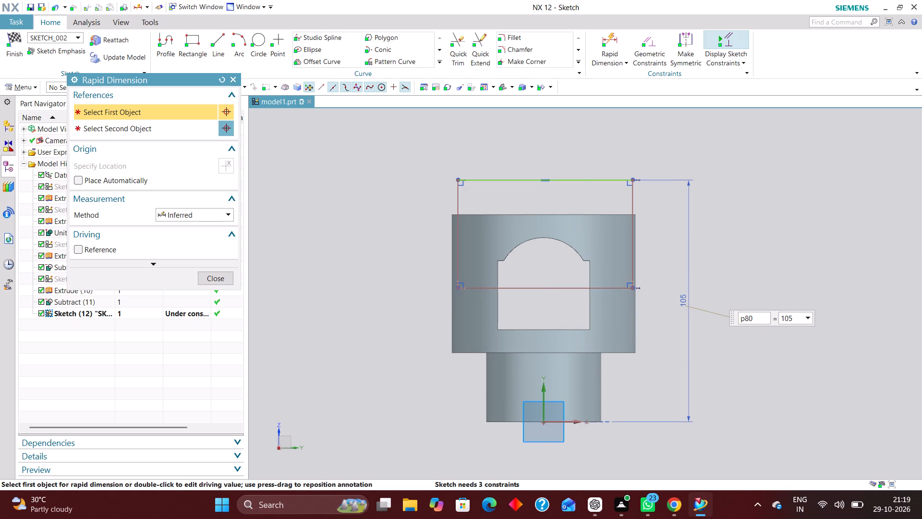
click(219, 279)
drag(546, 289, 546, 337)
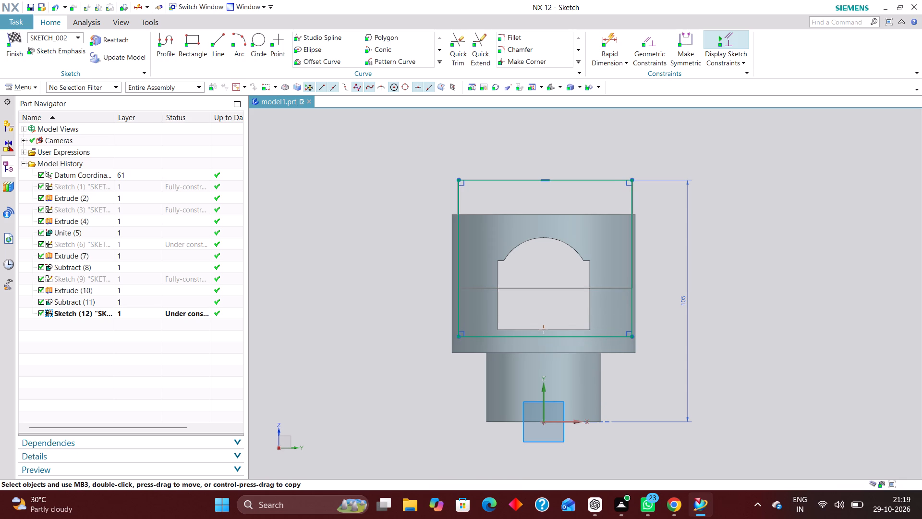
drag(546, 337, 545, 330)
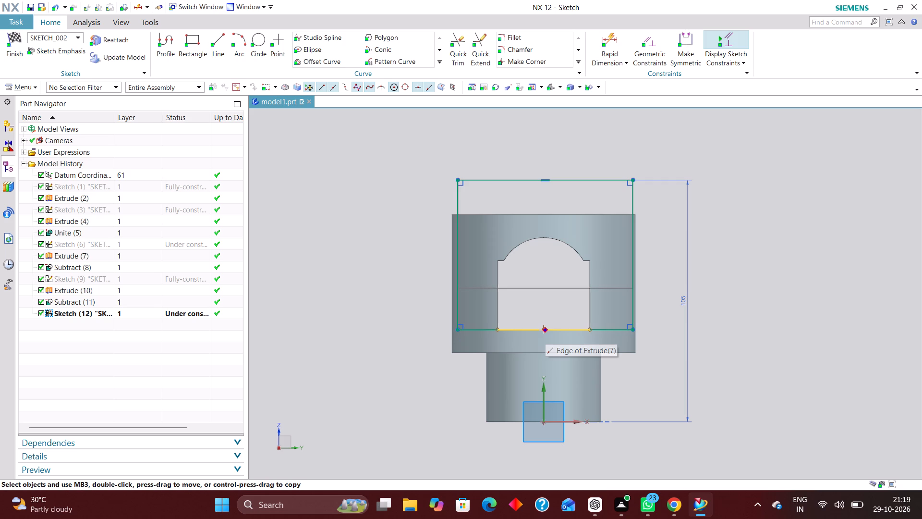
drag(545, 330, 545, 313)
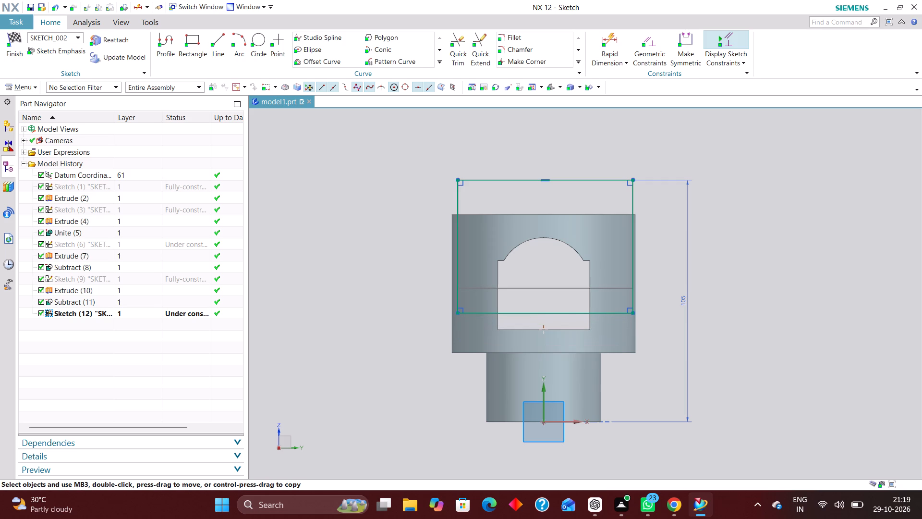
drag(545, 313, 548, 311)
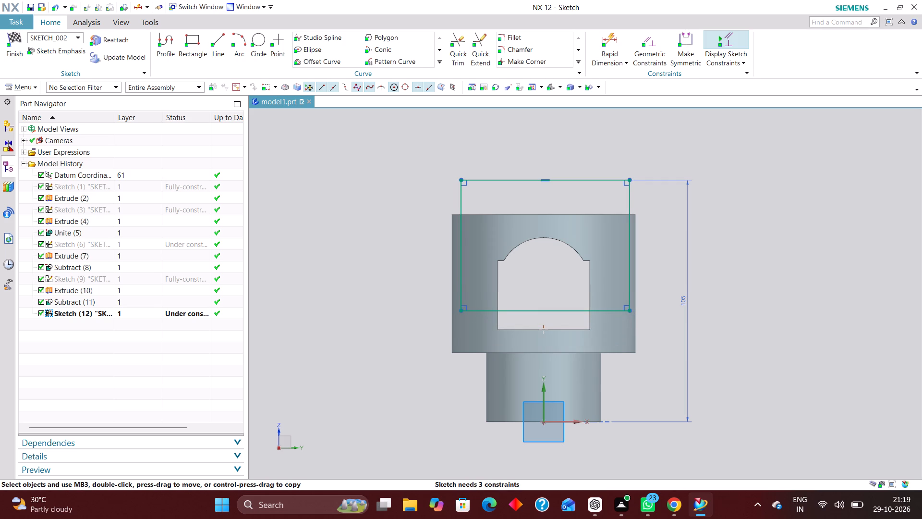
Dimension the rectangle's bottom edge at 40 mm above the horizontal sketch axis and finish the sketch.
click(607, 37)
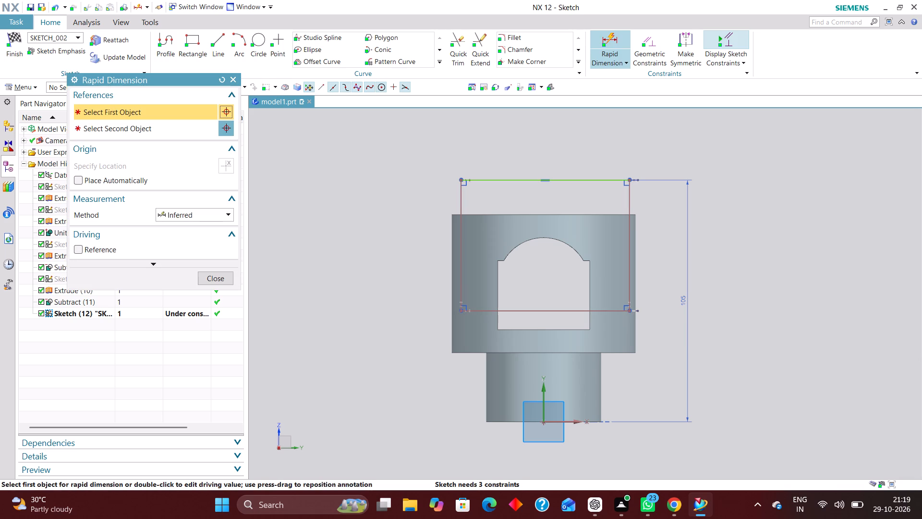
click(572, 423)
click(552, 310)
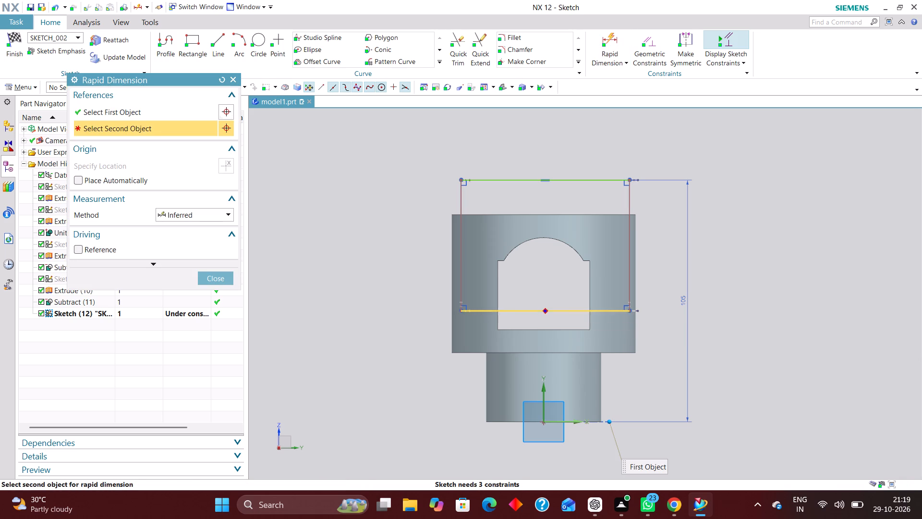
click(660, 345)
text(40)
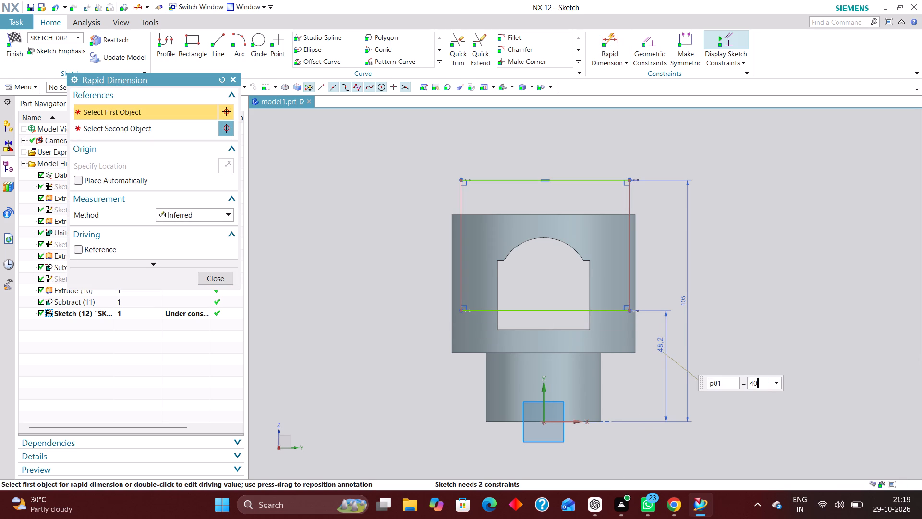
key(Return)
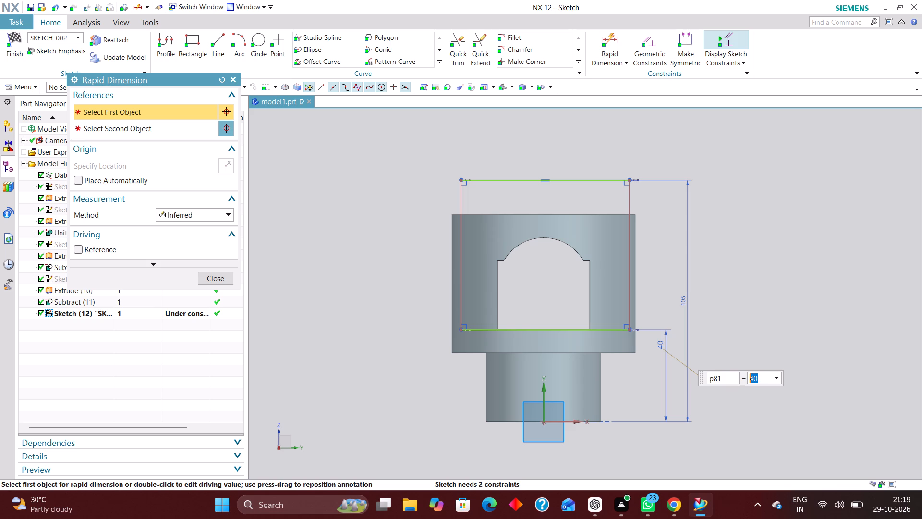
click(222, 274)
click(13, 38)
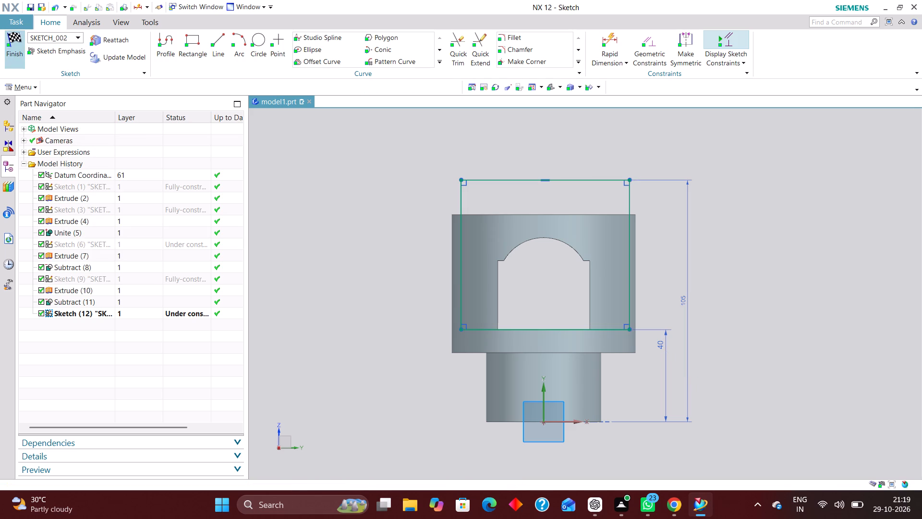
Extrude the rectangle along X from a start distance of 20 mm to an end distance of 56 mm, with Boolean None.
scroll(592, 370, down, 6)
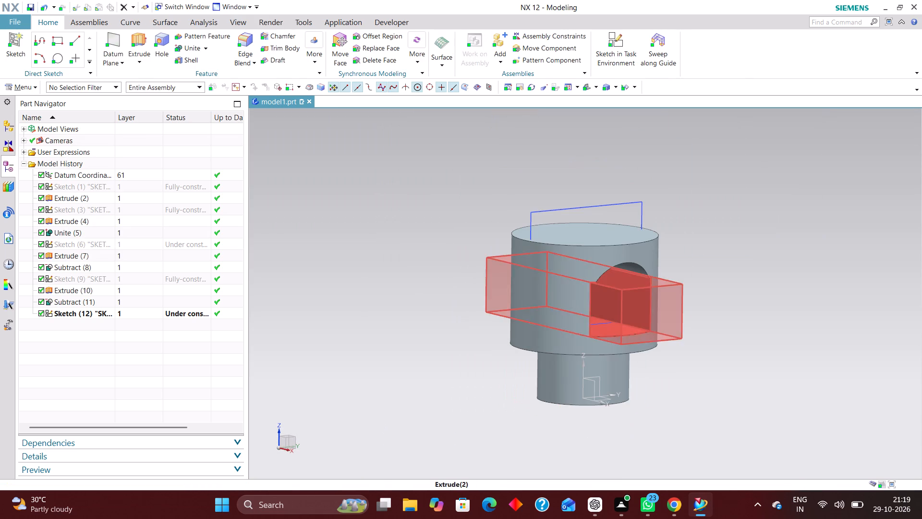
click(141, 43)
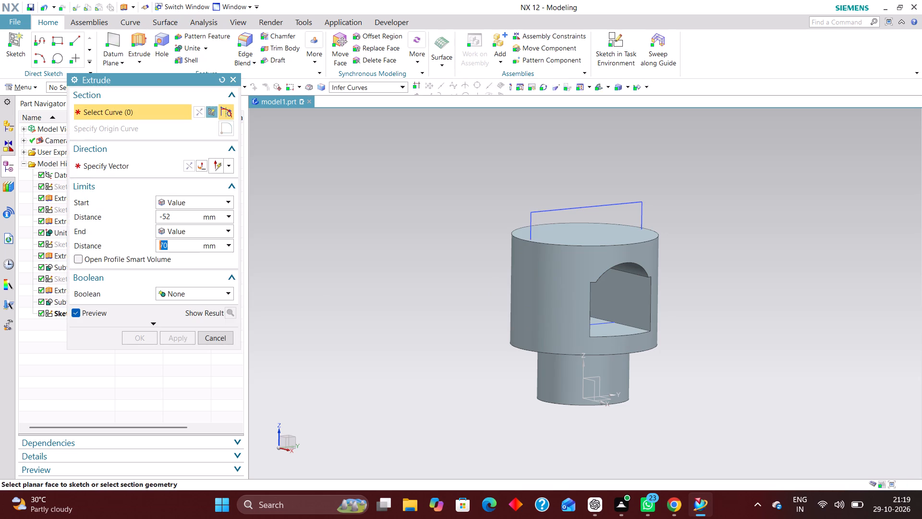
click(572, 208)
right_drag(822, 350, 688, 383)
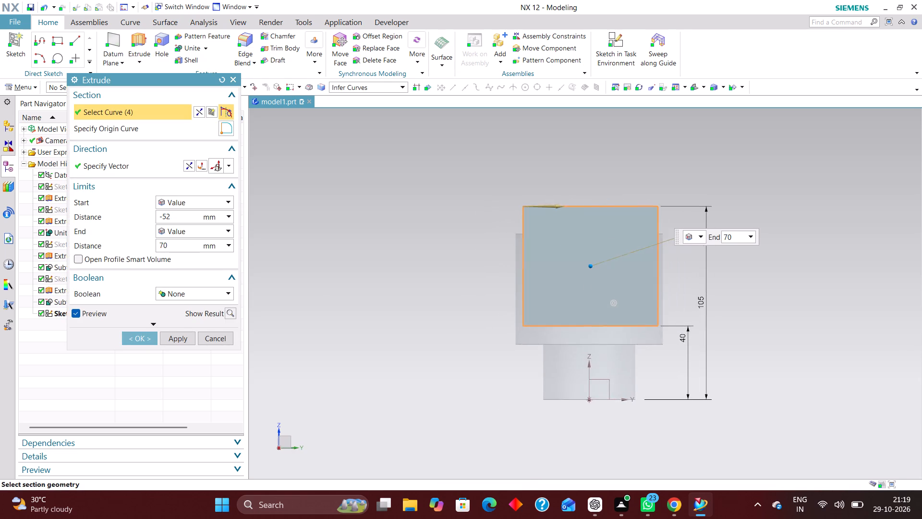
scroll(717, 366, up, 1)
middle_drag(721, 374, 813, 370)
right_drag(826, 369, 716, 388)
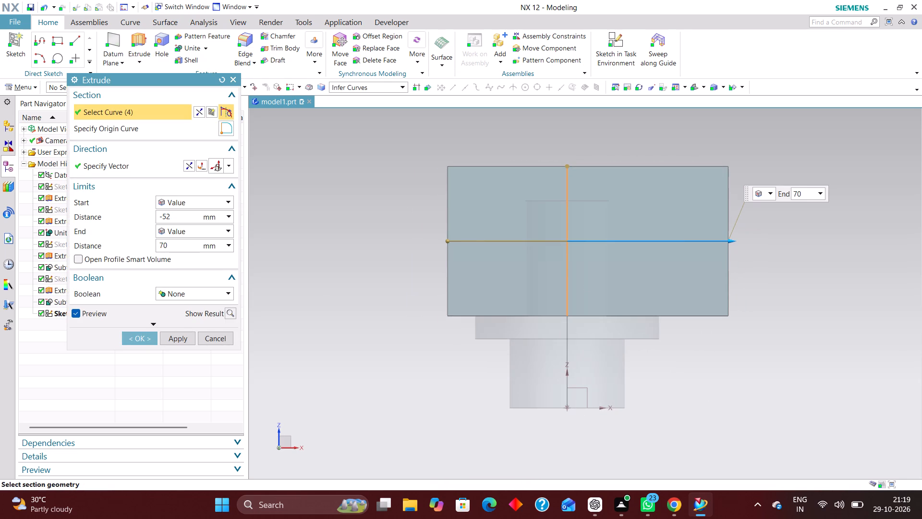
drag(448, 240, 595, 250)
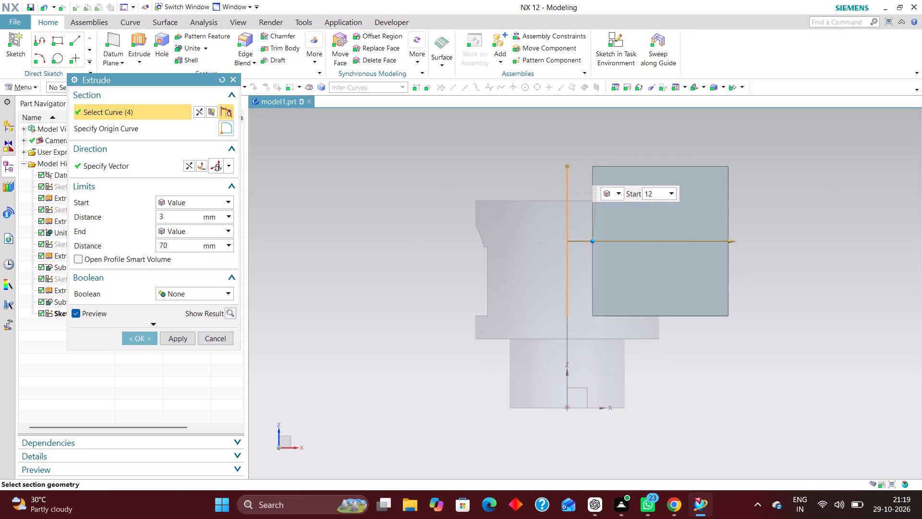
drag(595, 250, 588, 248)
middle_drag(750, 269, 757, 324)
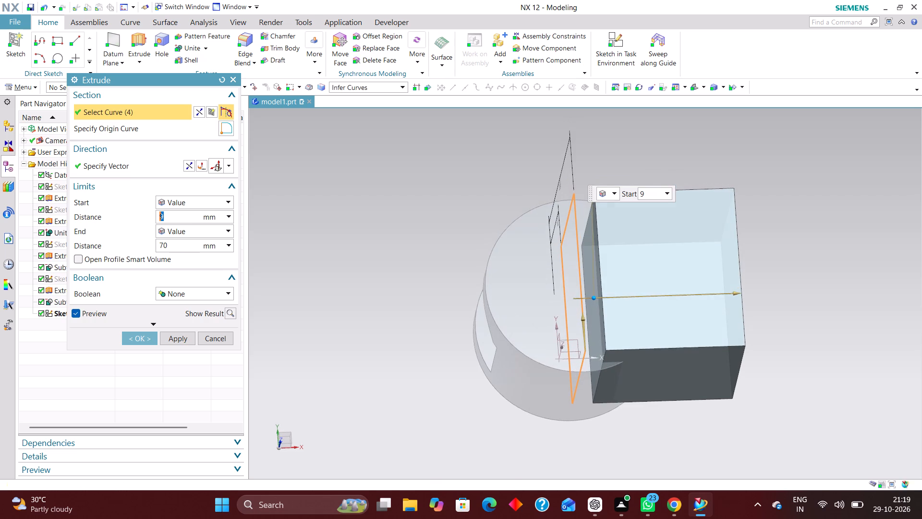
right_drag(794, 320, 661, 327)
drag(734, 316, 722, 315)
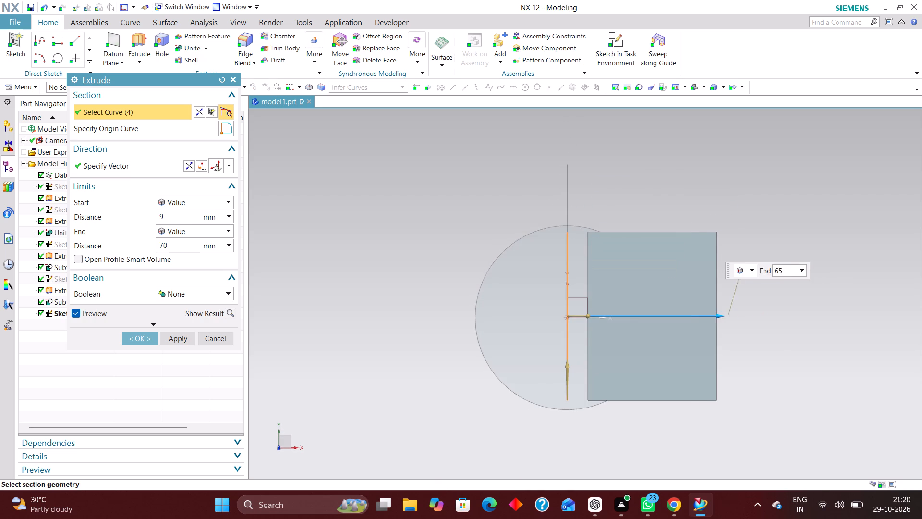
drag(722, 315, 702, 315)
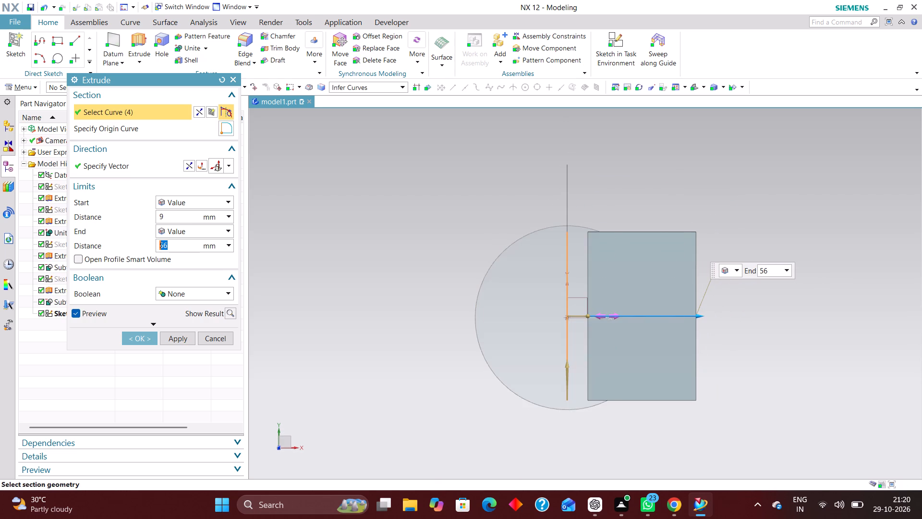
drag(585, 316, 607, 319)
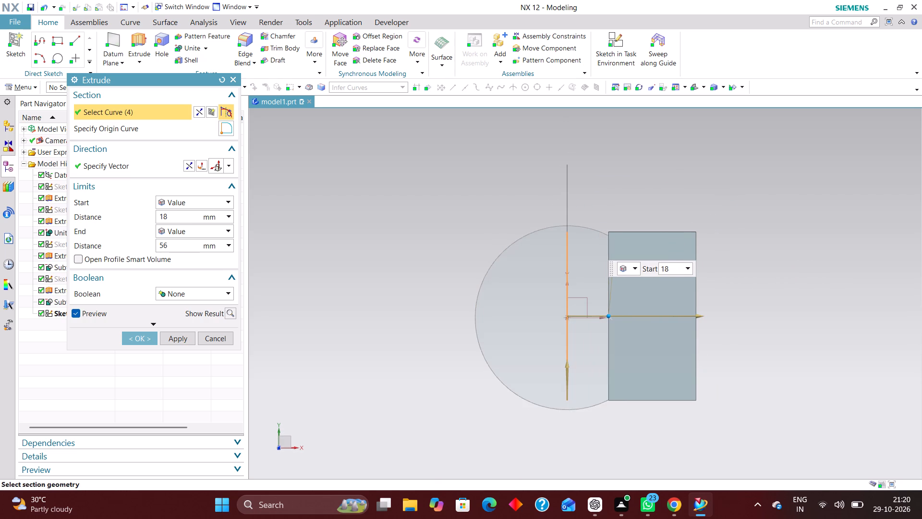
drag(607, 319, 611, 318)
middle_drag(746, 398, 744, 366)
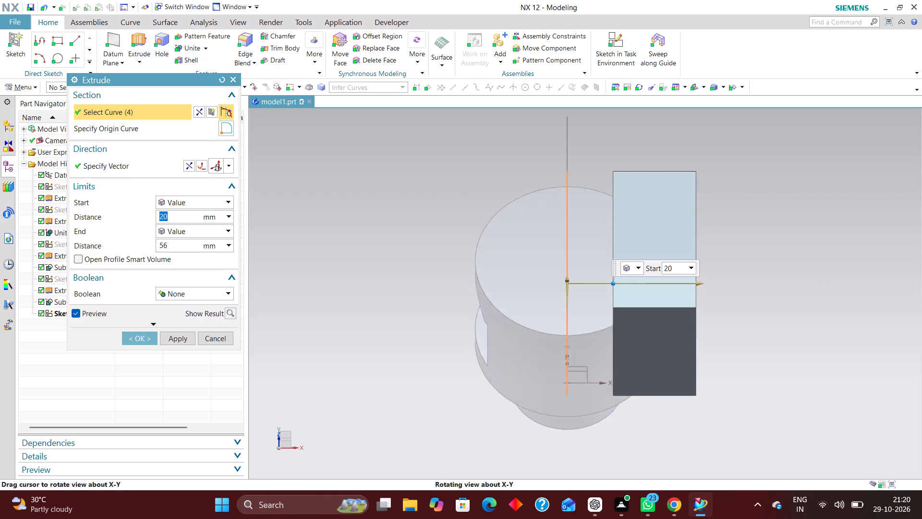
middle_drag(744, 366, 720, 350)
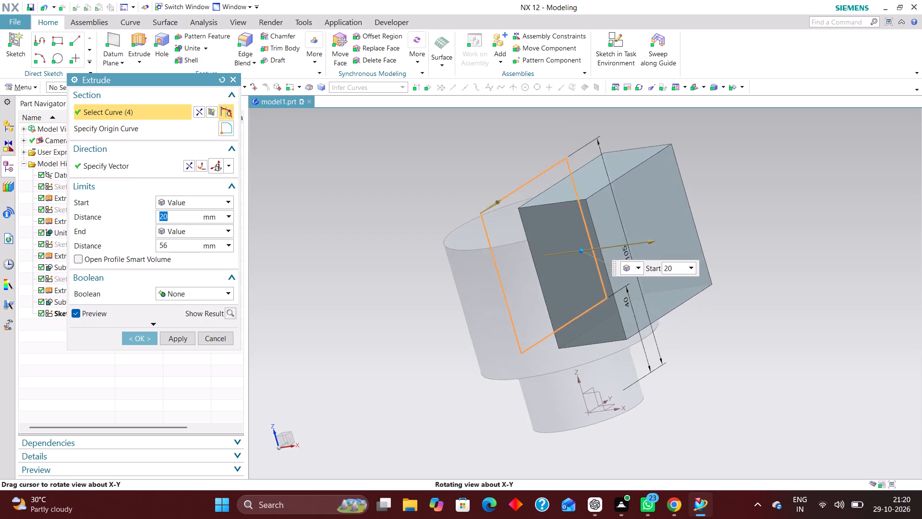
middle_drag(720, 350, 738, 352)
right_drag(763, 358, 661, 386)
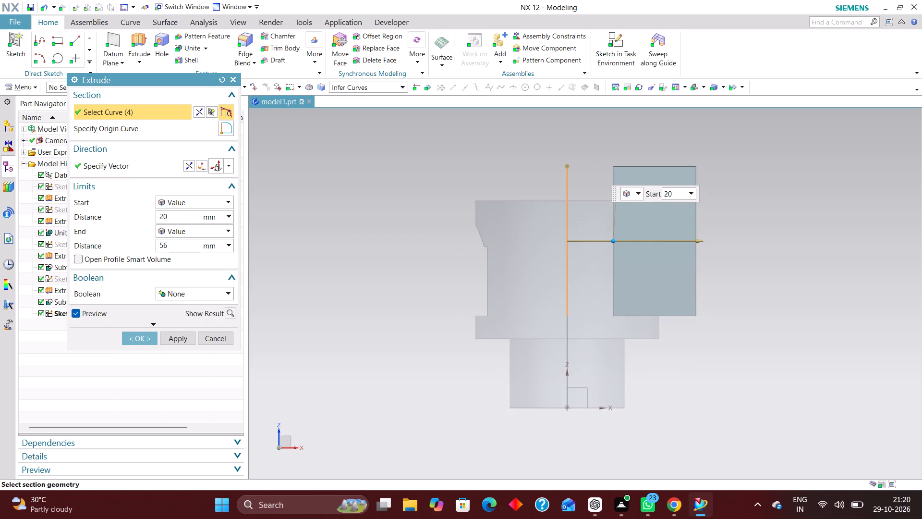
middle_drag(678, 360, 667, 376)
click(144, 334)
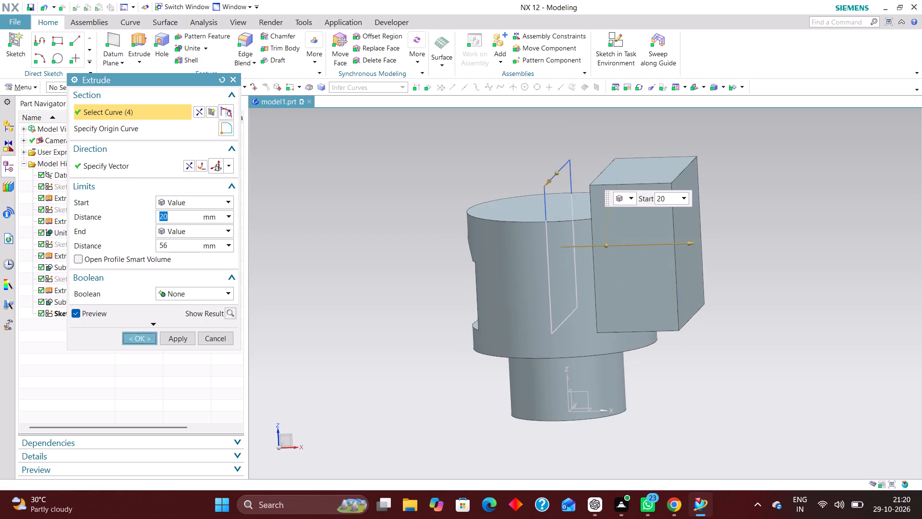
middle_drag(789, 337, 803, 361)
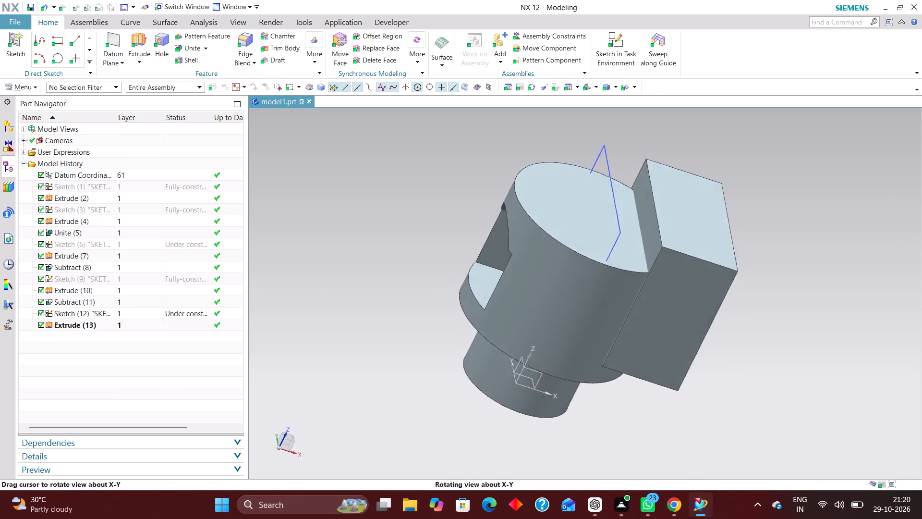
Subtract the extruded rectangular block from the cylindrical body to cut a flat beside the arched opening.
middle_drag(803, 361, 794, 362)
click(205, 49)
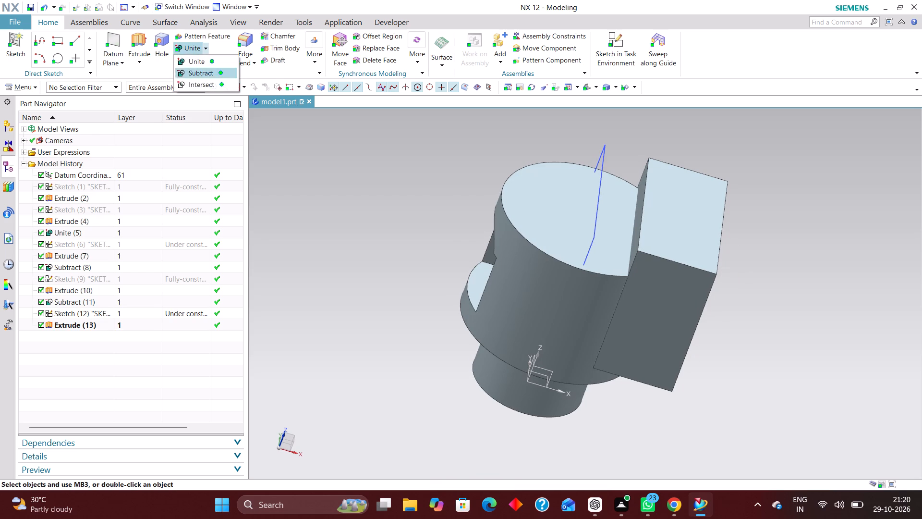
click(207, 75)
click(601, 262)
click(653, 249)
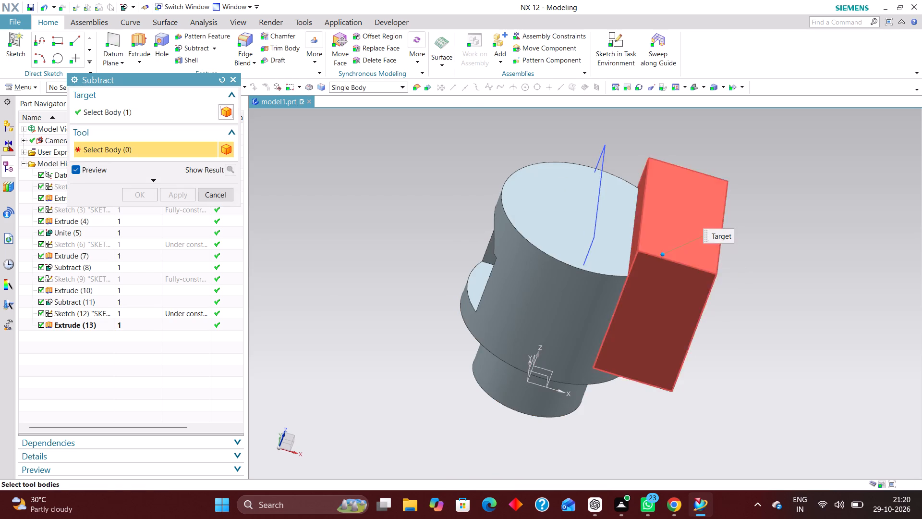
middle_drag(732, 356, 682, 337)
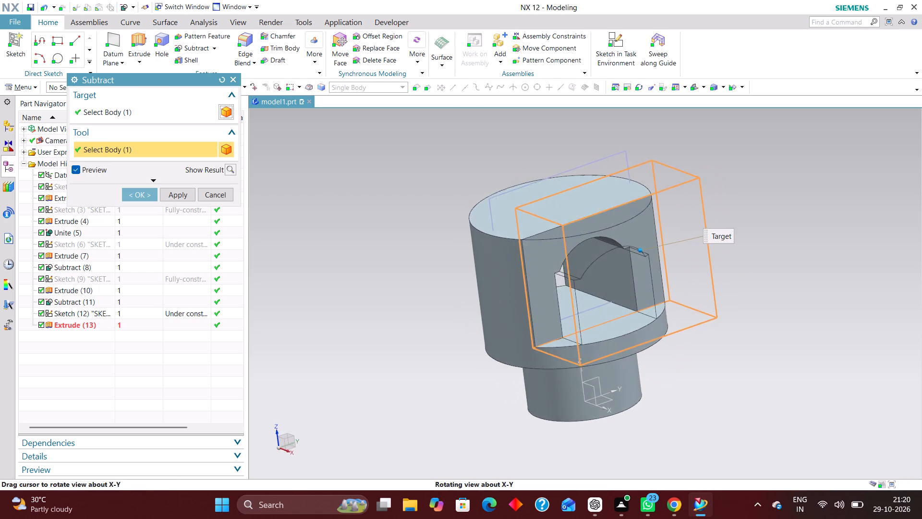
middle_drag(682, 337, 673, 329)
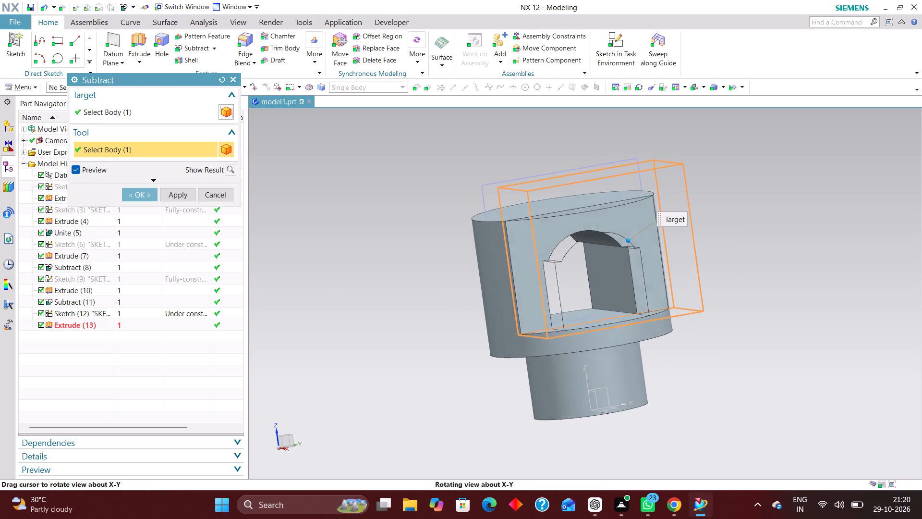
middle_drag(673, 329, 700, 331)
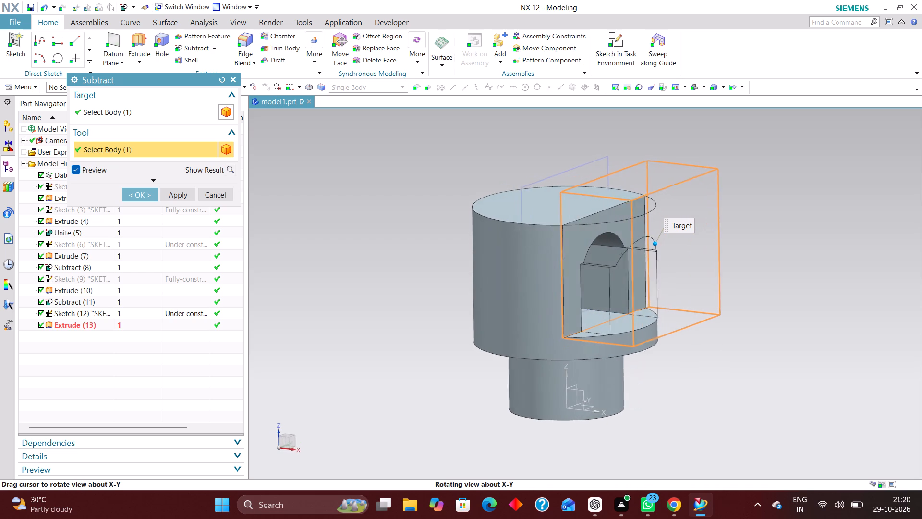
middle_drag(700, 331, 703, 333)
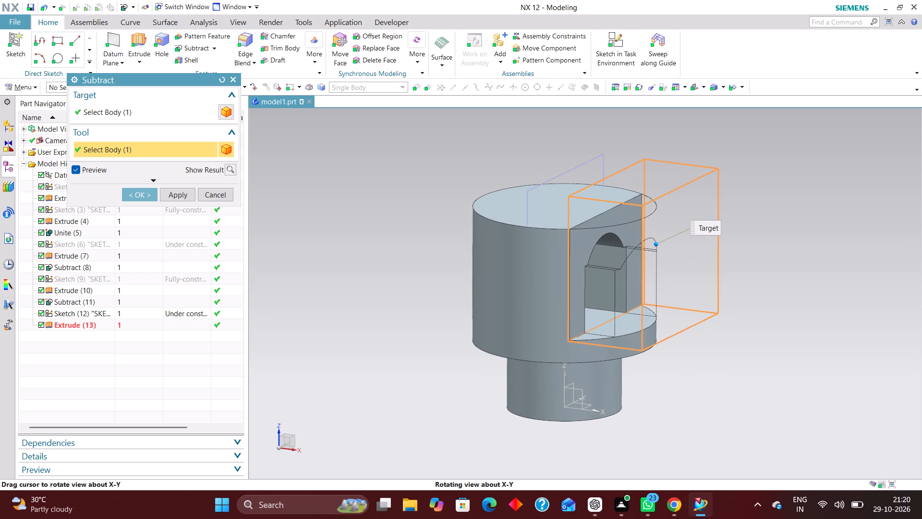
middle_drag(703, 333, 698, 337)
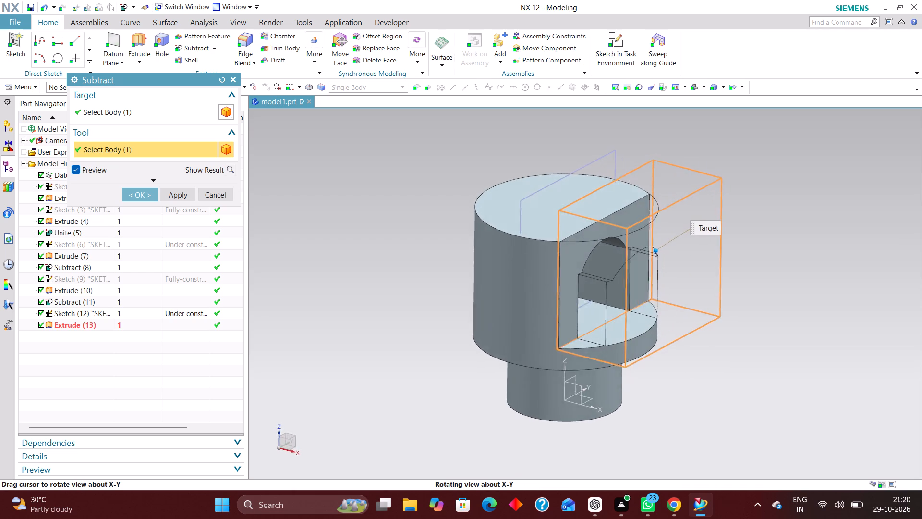
middle_drag(698, 337, 692, 343)
scroll(637, 352, down, 2)
scroll(655, 330, up, 5)
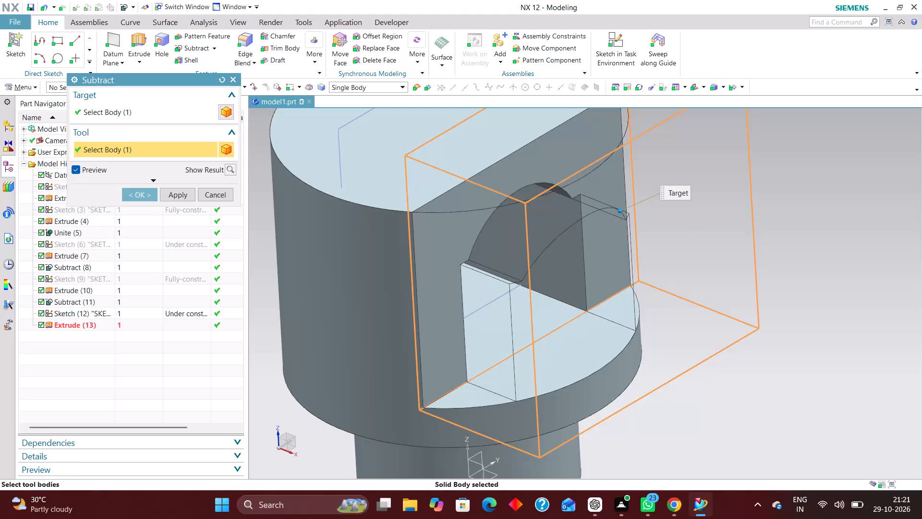
scroll(921, 14, up, 1)
scroll(921, 429, up, 1)
scroll(644, 296, down, 4)
scroll(723, 353, down, 8)
scroll(708, 371, up, 4)
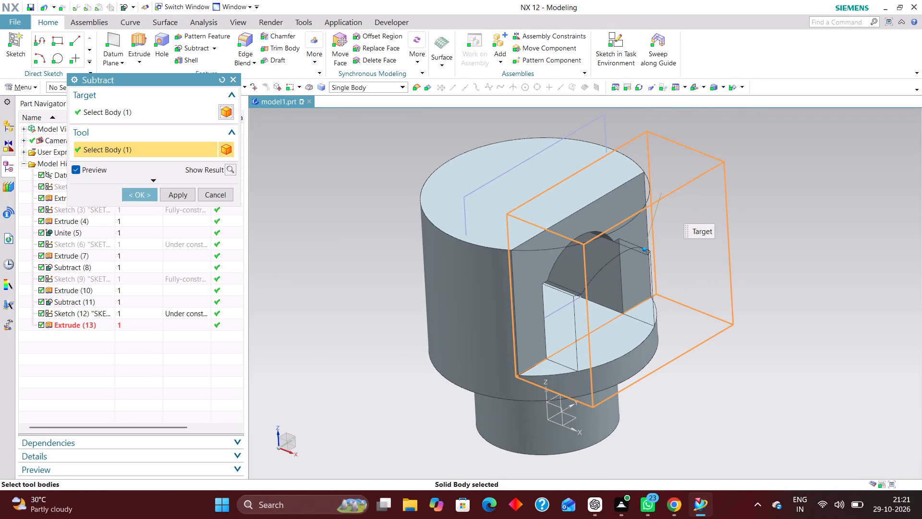
scroll(704, 420, up, 2)
middle_drag(694, 401, 703, 390)
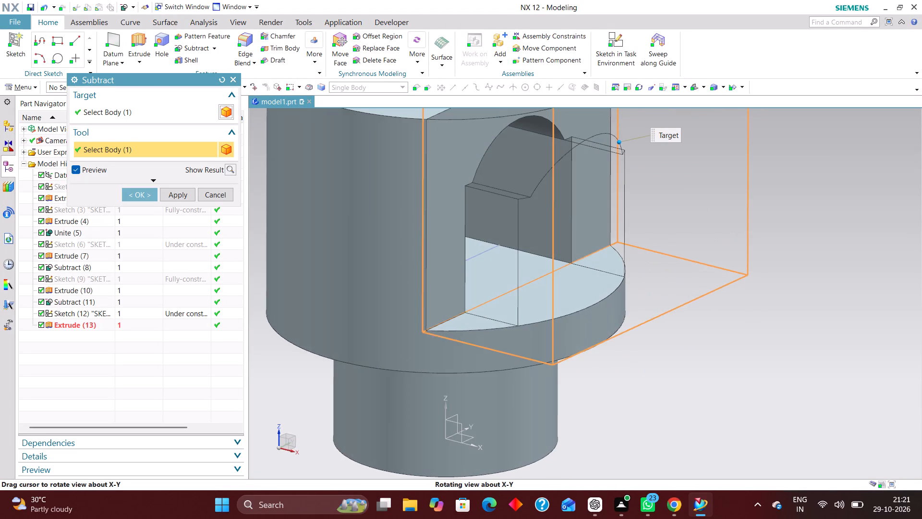
middle_drag(703, 390, 703, 391)
scroll(710, 392, down, 2)
scroll(709, 382, up, 1)
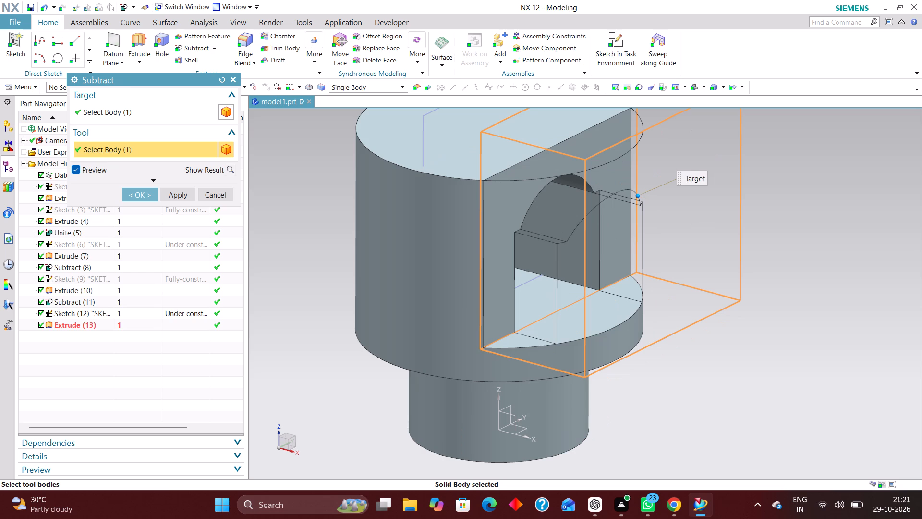
click(145, 196)
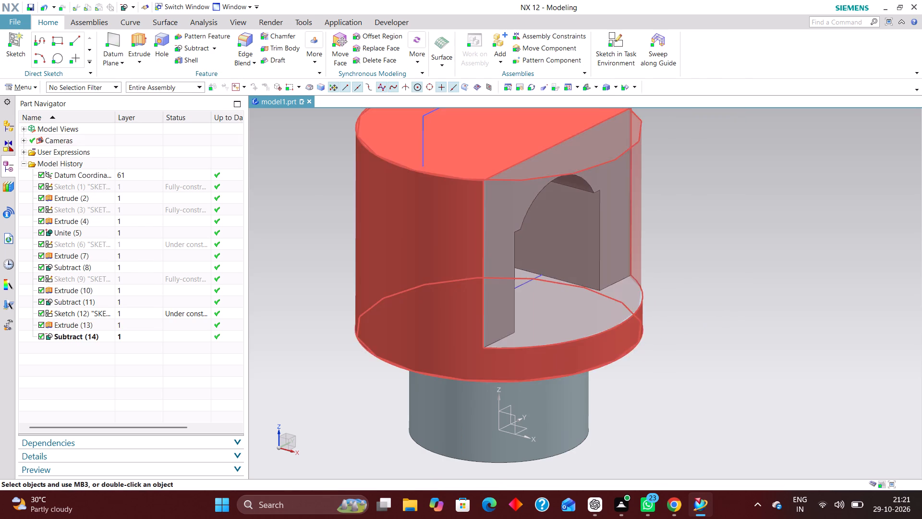
Edit the block's rectangle sketch with rollback, set its bottom edge 50 mm above the horizontal axis, and finish the sketch.
scroll(394, 262, down, 3)
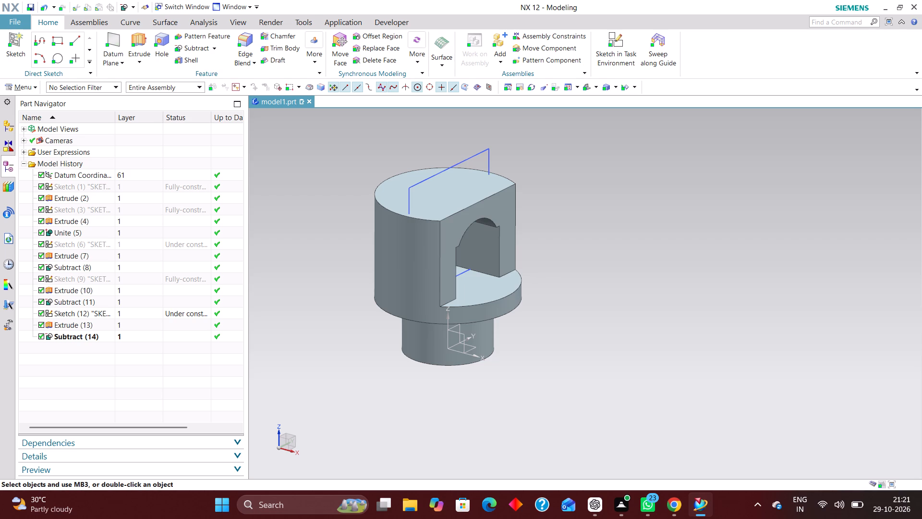
click(142, 277)
click(148, 312)
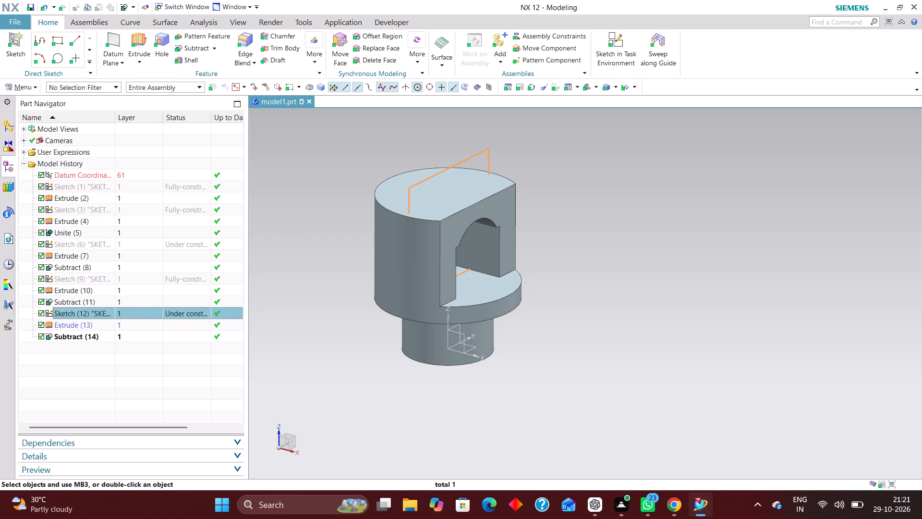
right_click(145, 308)
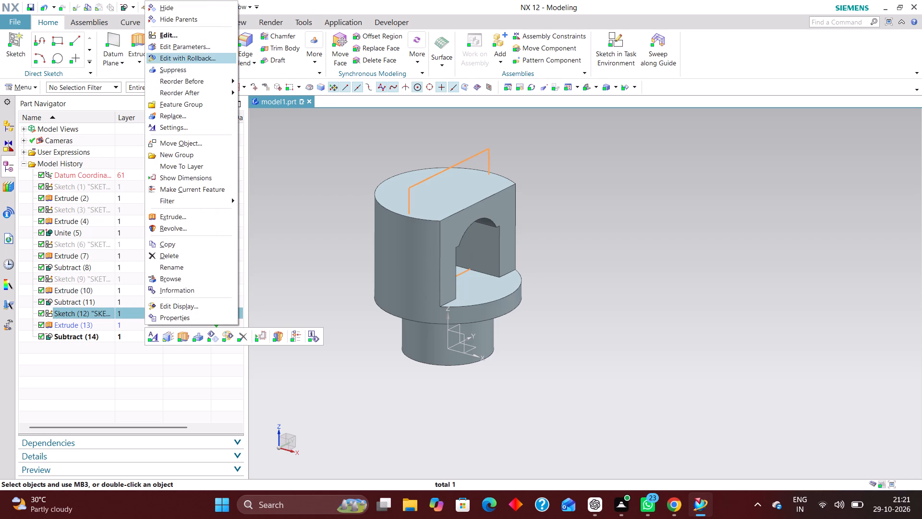
click(193, 58)
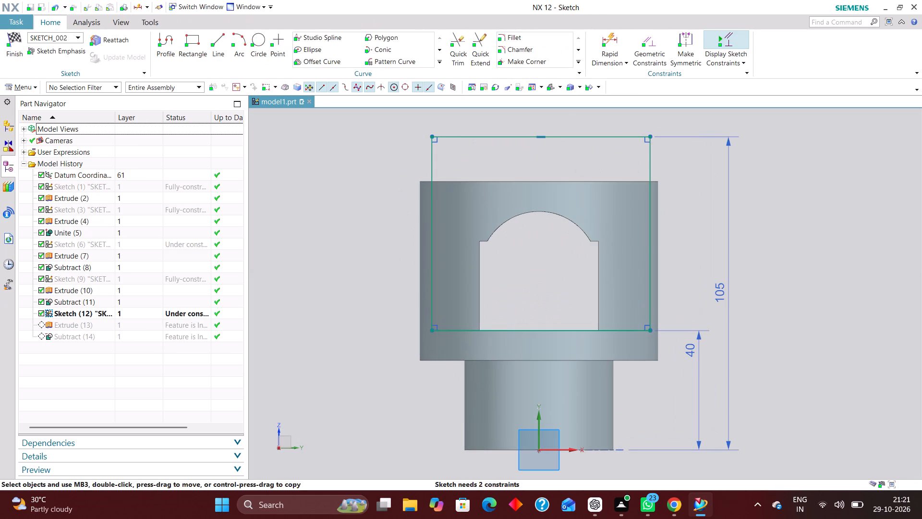
drag(687, 347, 688, 372)
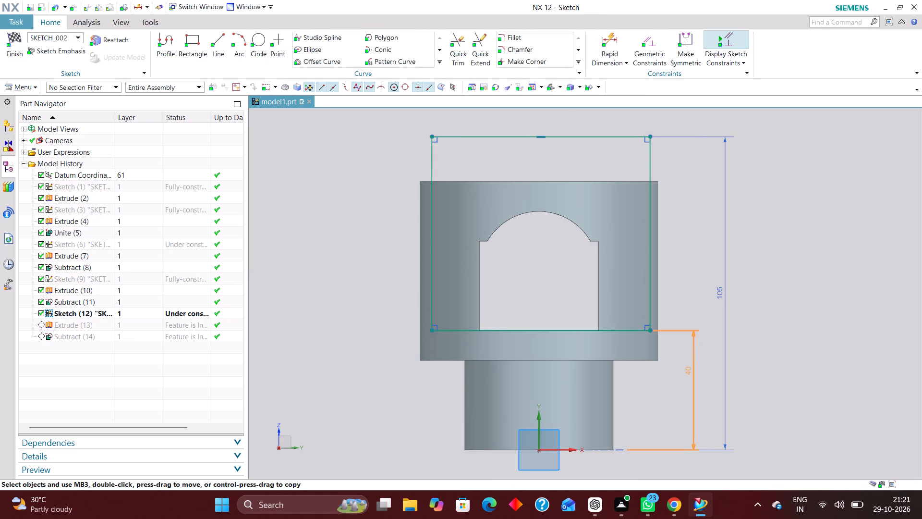
drag(688, 372, 689, 381)
double_click(692, 386)
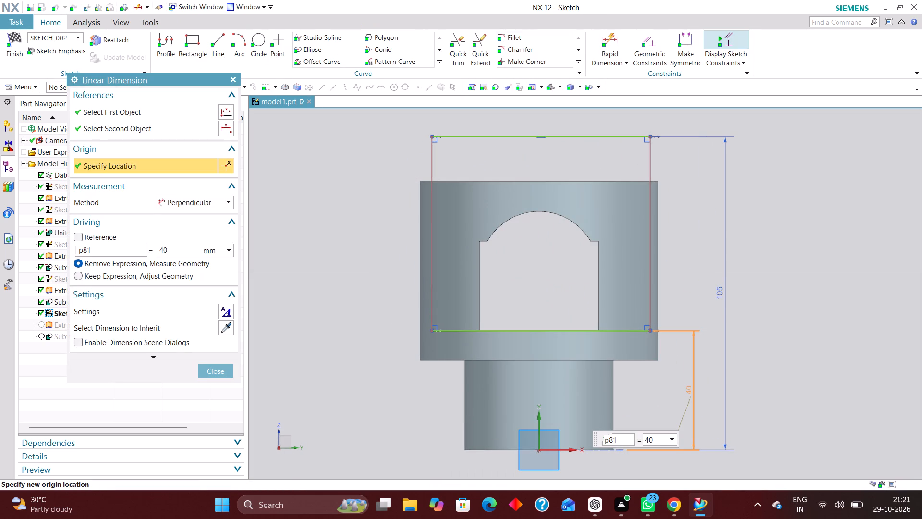
key(5)
key(0)
drag(655, 437, 632, 444)
text(50)
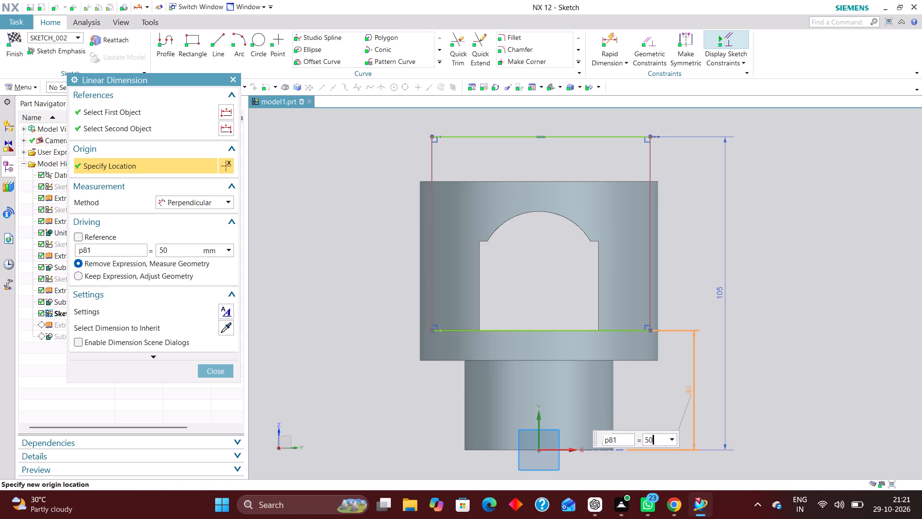
key(Return)
click(225, 368)
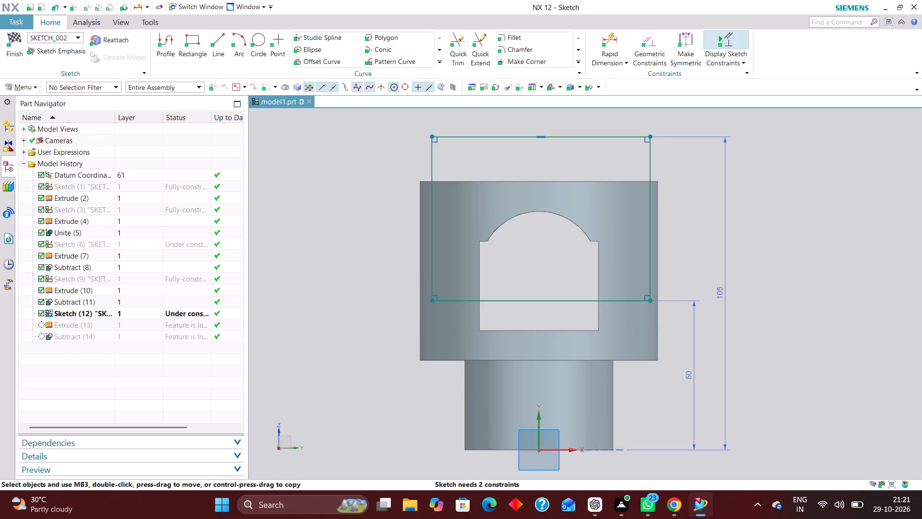
click(10, 37)
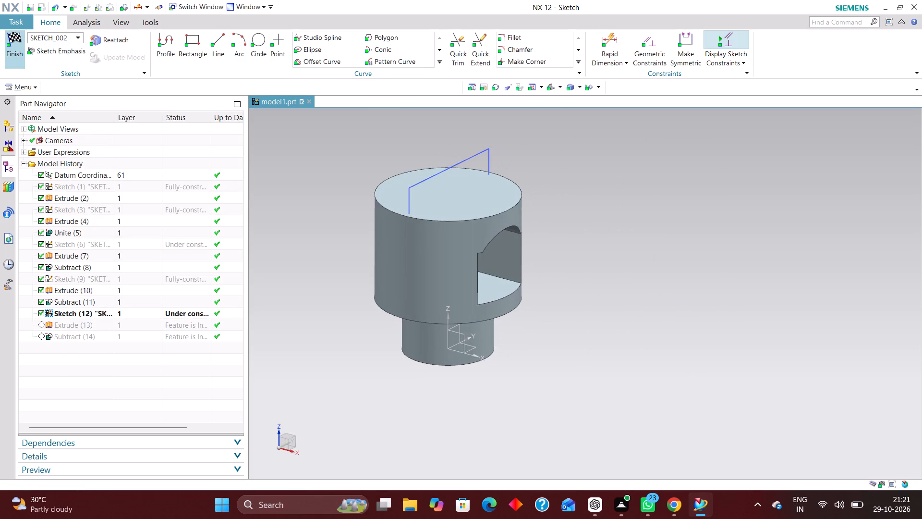
Hide the block's rectangle sketch that still shows above the upper cylinder.
scroll(552, 315, up, 1)
scroll(554, 321, down, 1)
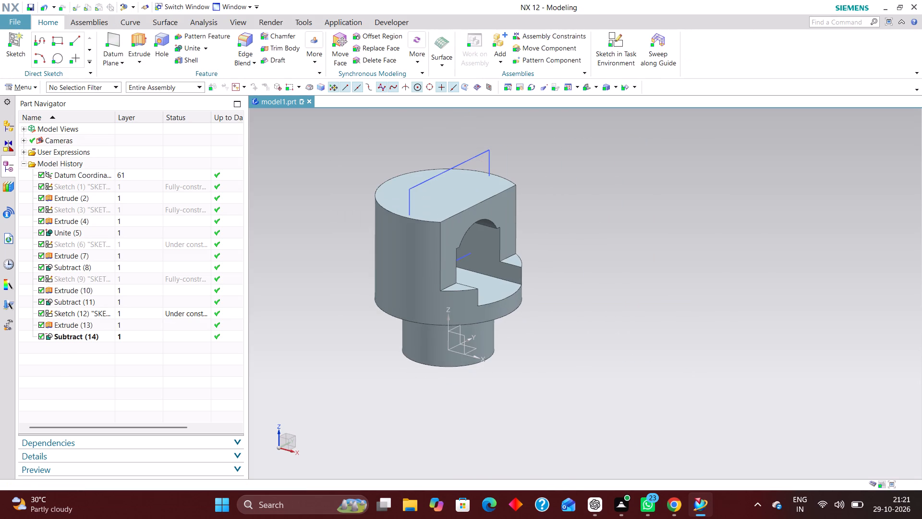
scroll(555, 329, down, 2)
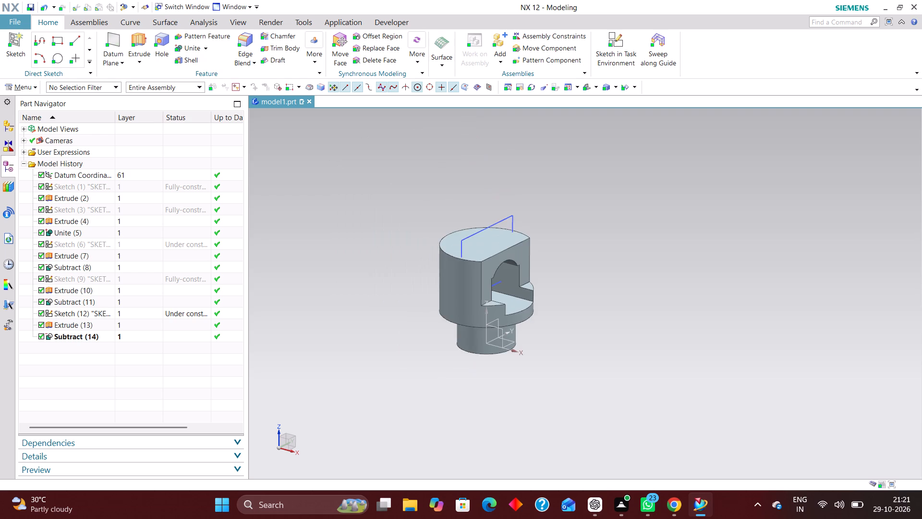
scroll(547, 253, up, 2)
right_drag(455, 210, 454, 217)
click(604, 300)
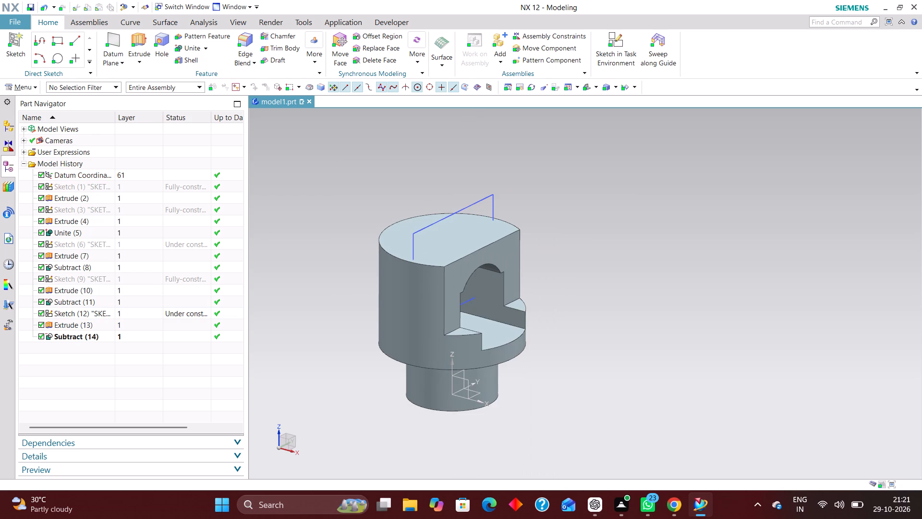
right_drag(438, 219, 441, 296)
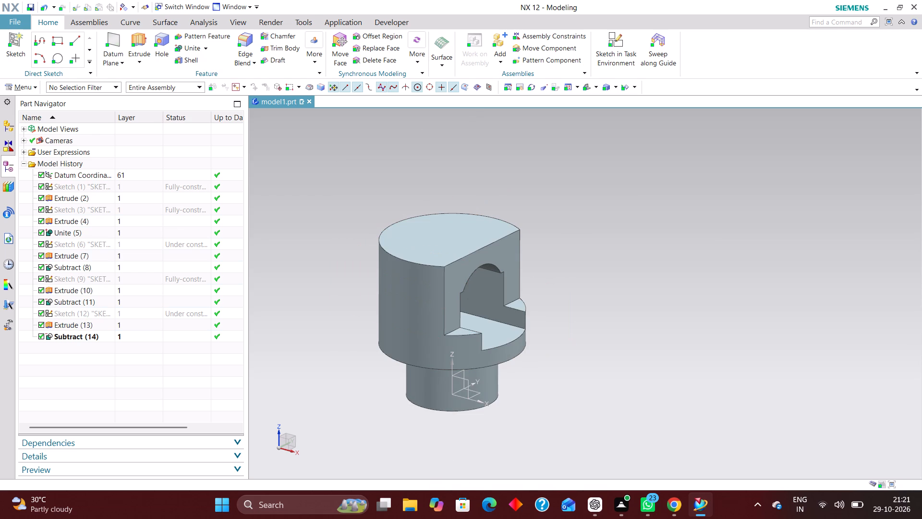
Edit the 40 mm wide slot rectangle sketch with rollback, shorten it along X to end just outside the cylinder, and finish the sketch.
click(138, 208)
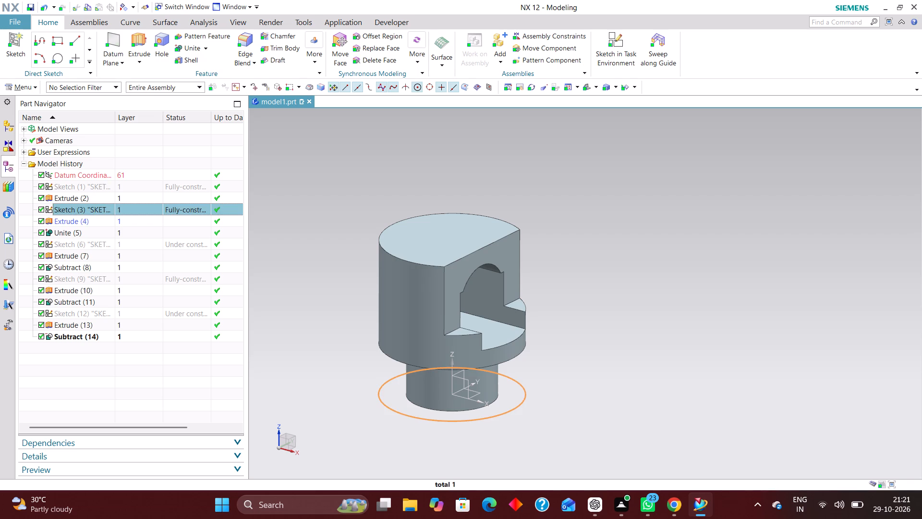
click(138, 247)
right_click(130, 242)
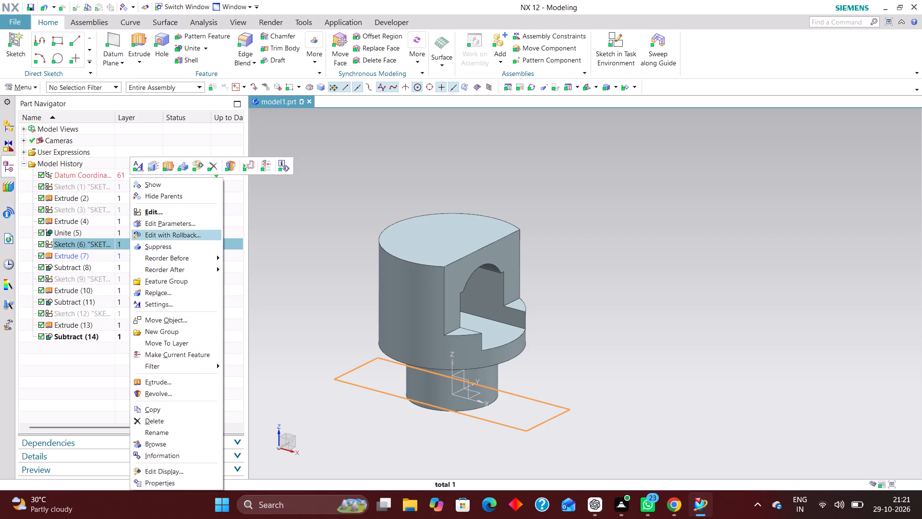
click(173, 233)
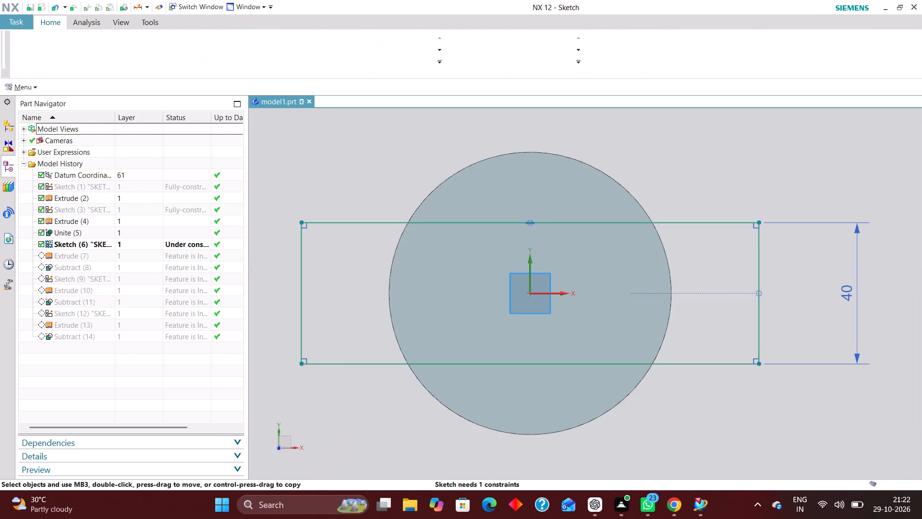
scroll(346, 251, down, 2)
scroll(514, 271, up, 1)
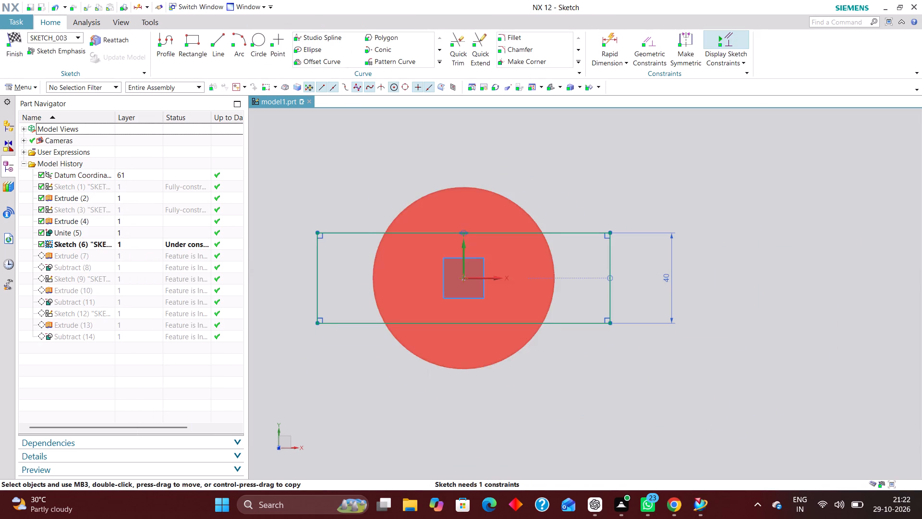
drag(497, 222, 501, 205)
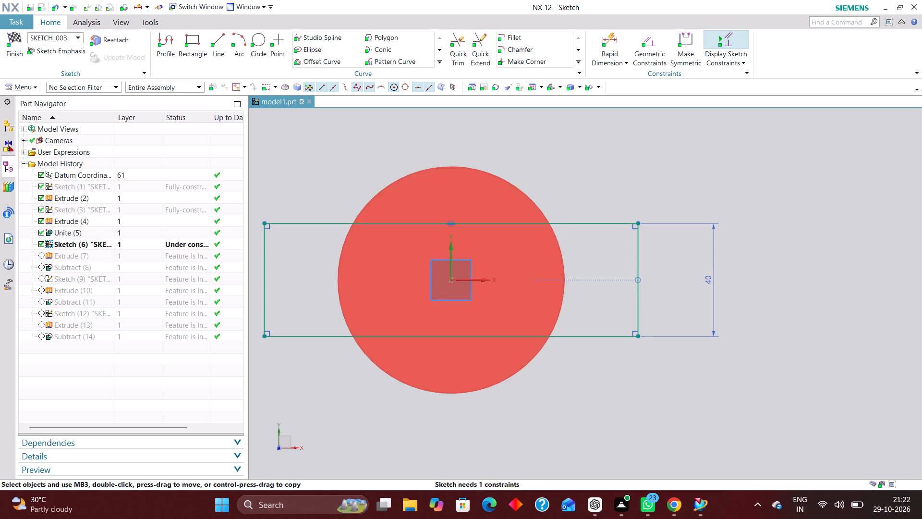
drag(640, 282, 592, 279)
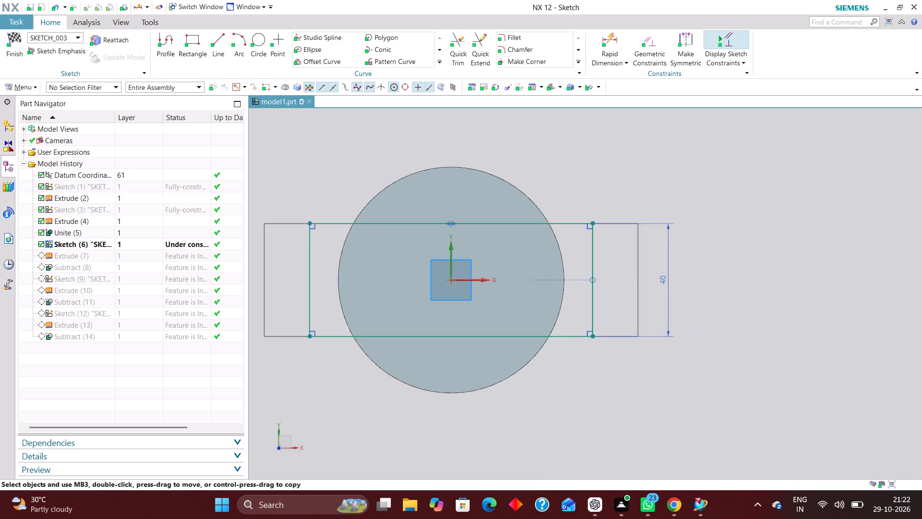
drag(592, 279, 588, 279)
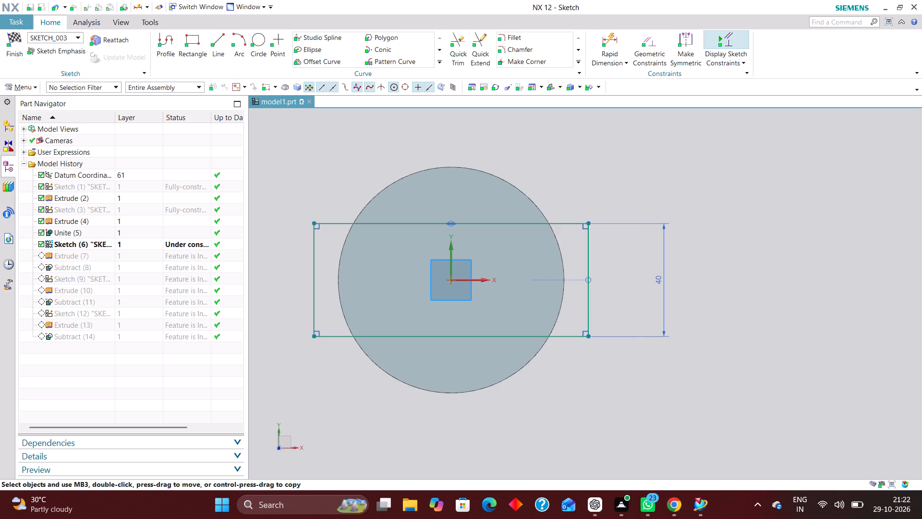
click(17, 37)
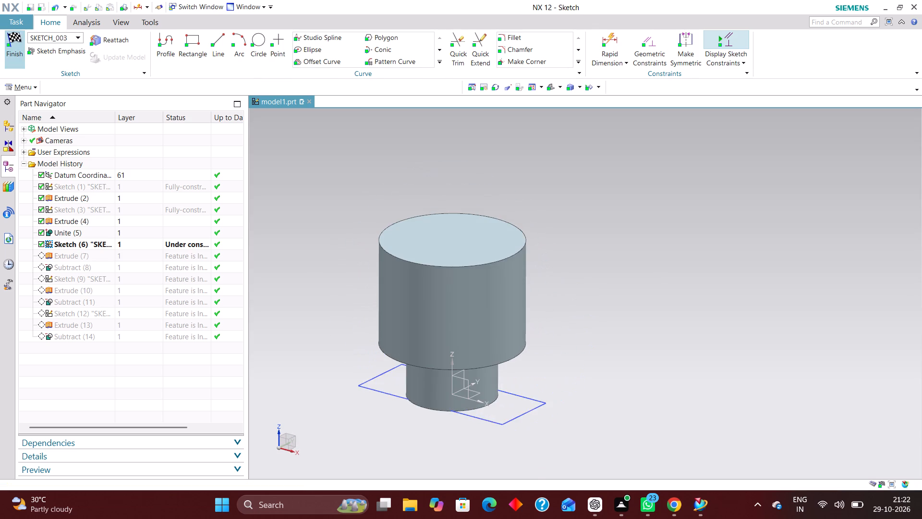
Open the arched opening's sketch with rollback, examine its profile against the rectangular slot cut from several angles, and finish the sketch.
scroll(492, 330, up, 2)
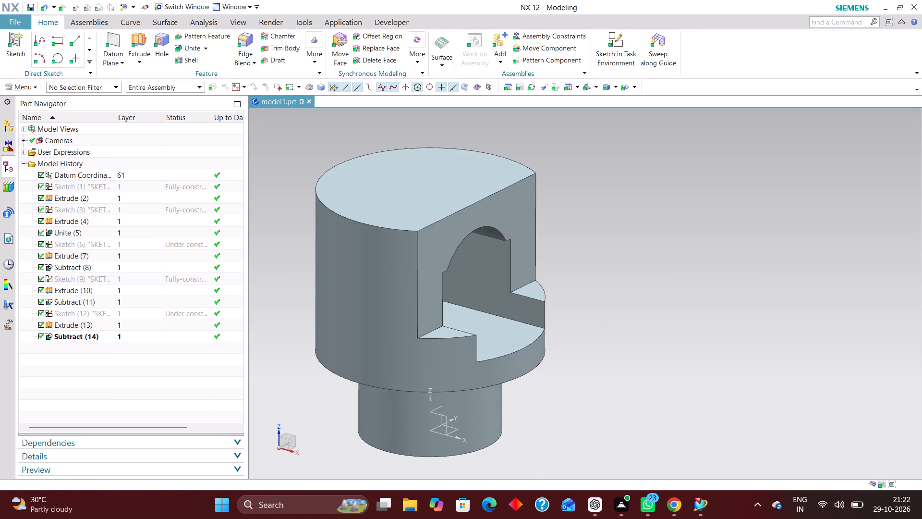
middle_drag(610, 291, 591, 292)
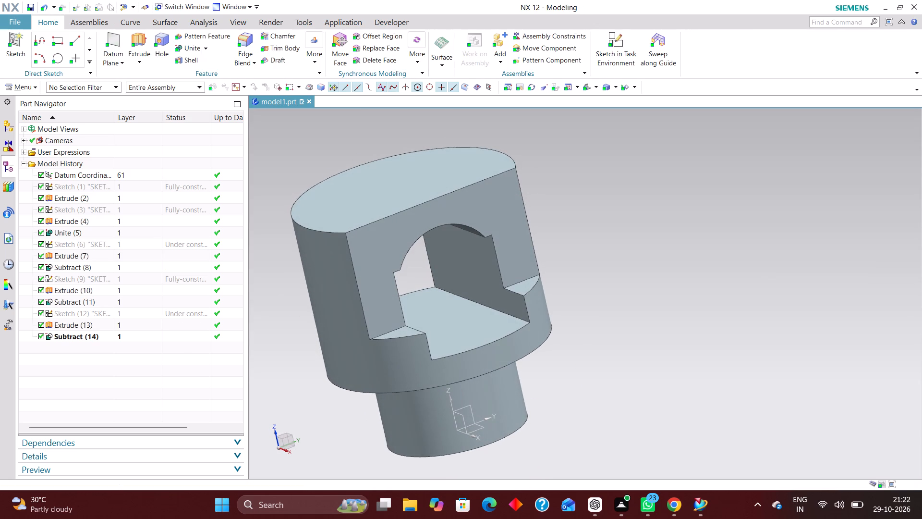
click(131, 277)
right_click(133, 275)
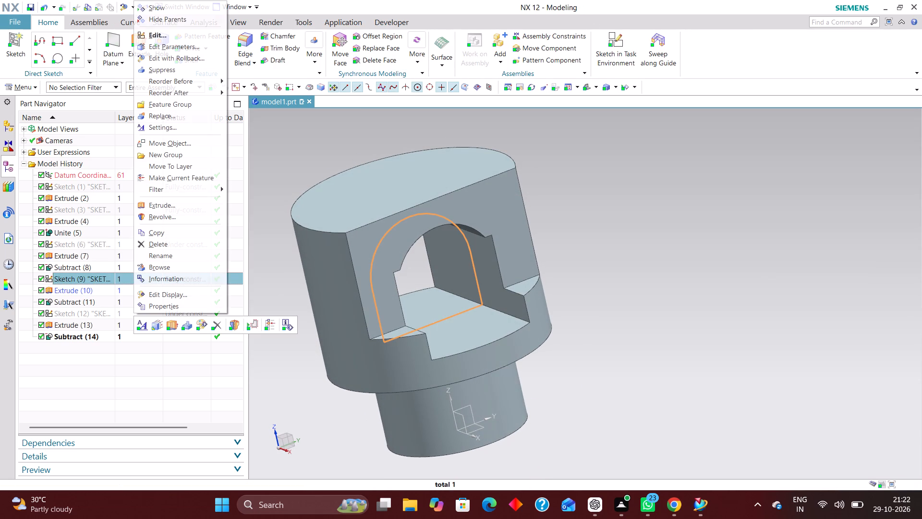
click(183, 55)
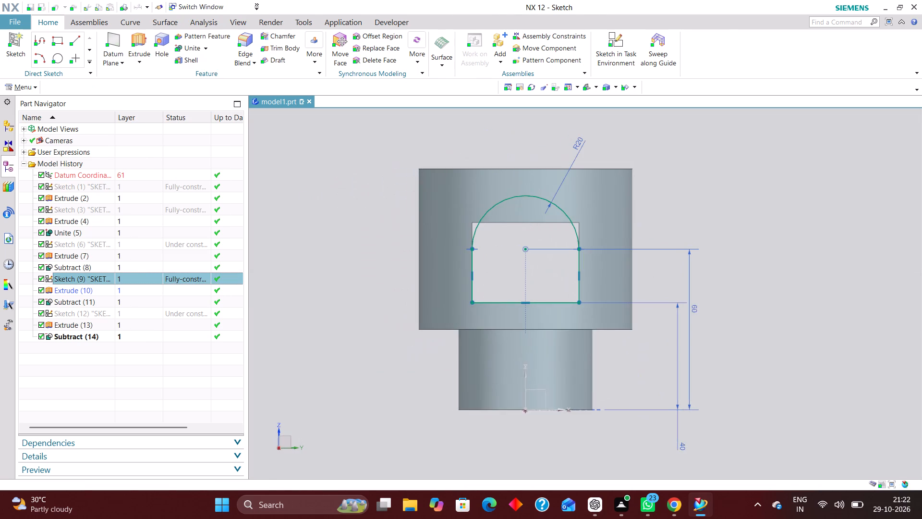
scroll(589, 136, up, 2)
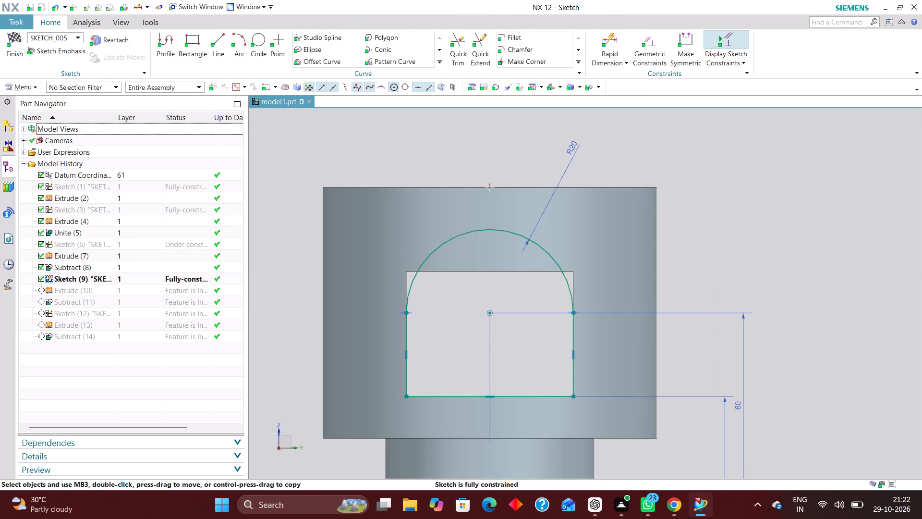
middle_click(448, 152)
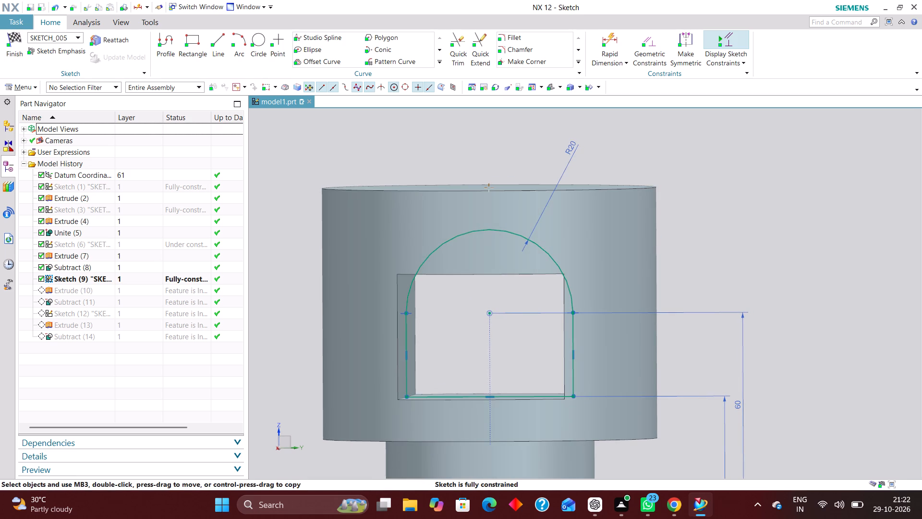
right_drag(805, 182, 637, 187)
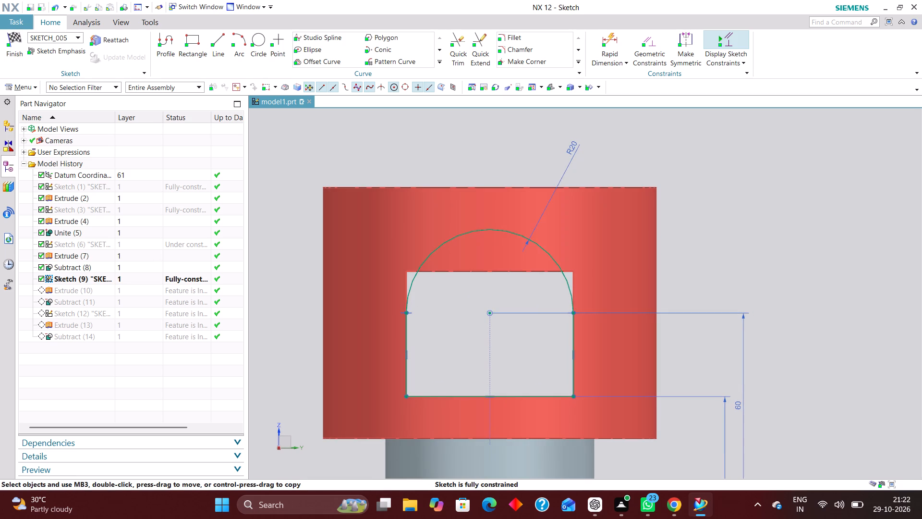
middle_drag(454, 160, 461, 162)
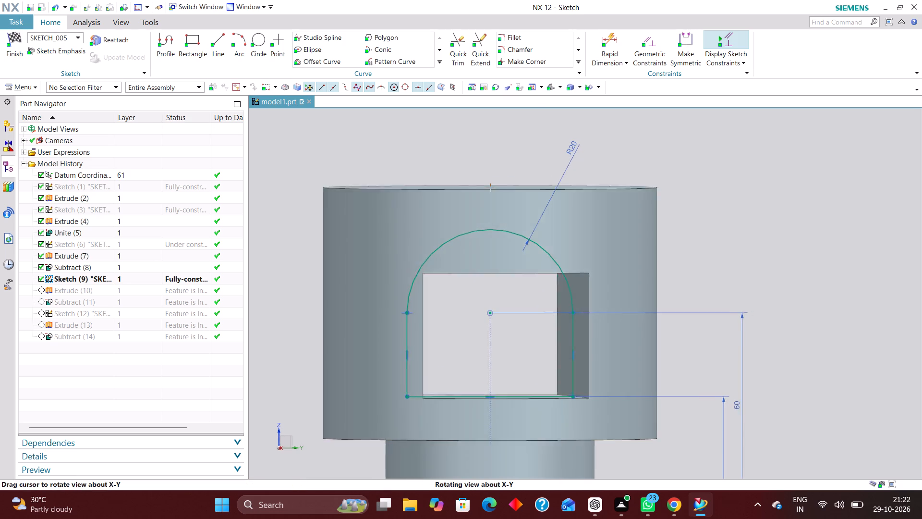
middle_drag(461, 162, 460, 159)
right_drag(713, 177, 576, 183)
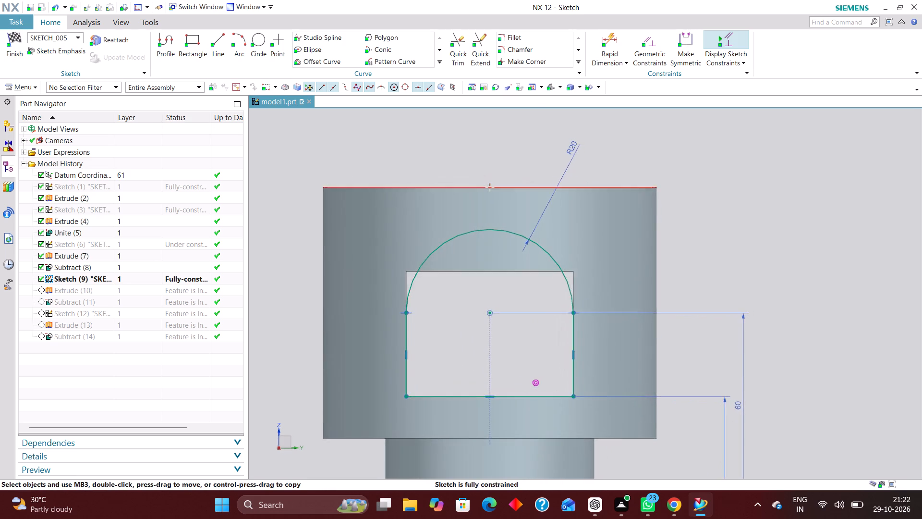
scroll(458, 180, down, 2)
middle_drag(460, 180, 473, 194)
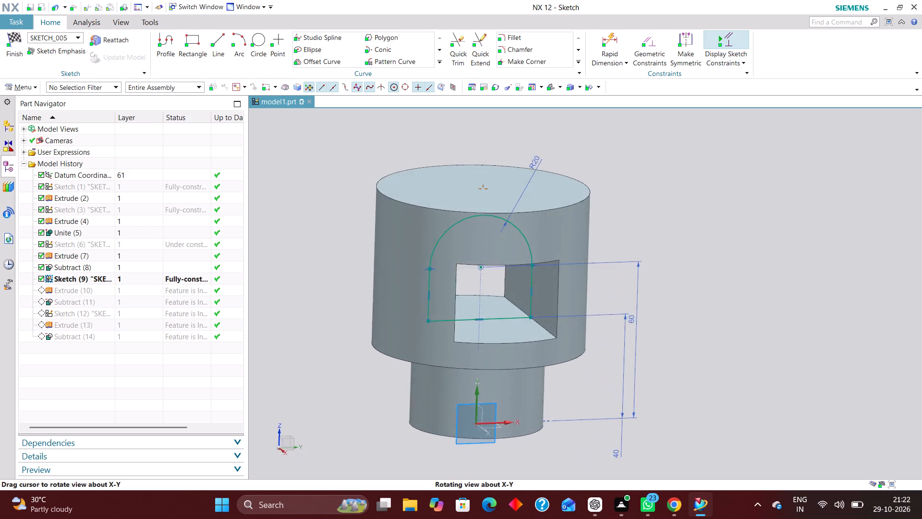
middle_drag(473, 194, 477, 188)
click(20, 36)
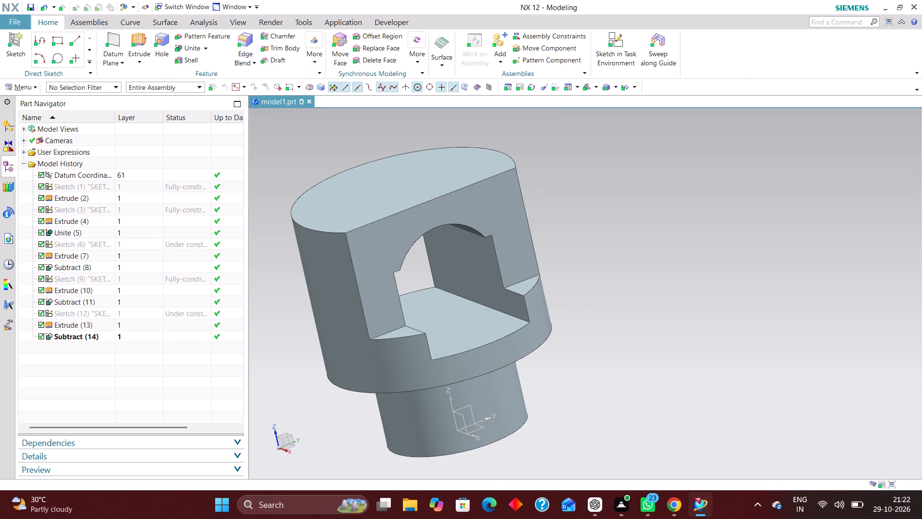
Delete the slot rectangle's sketch together with its dependent extrude and subtract features, leaving only the arched cut.
drag(139, 246, 145, 250)
click(145, 245)
right_click(142, 242)
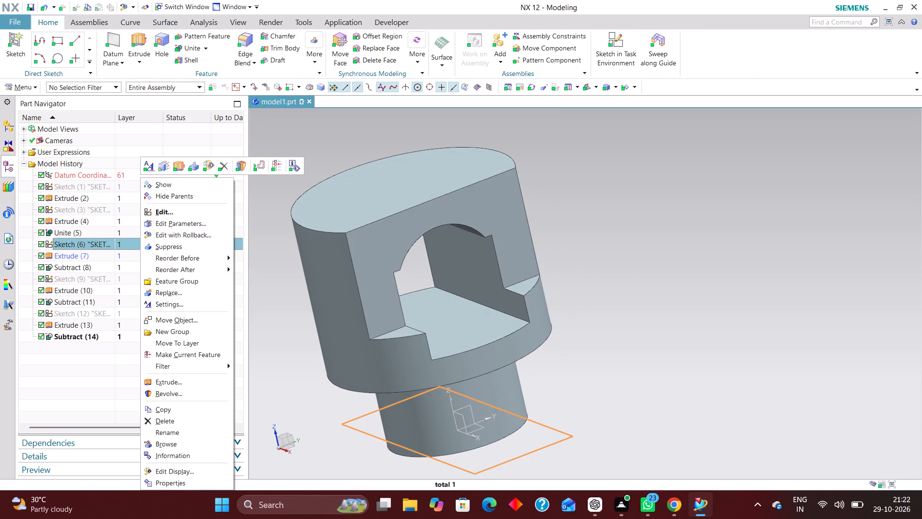
click(226, 162)
click(295, 142)
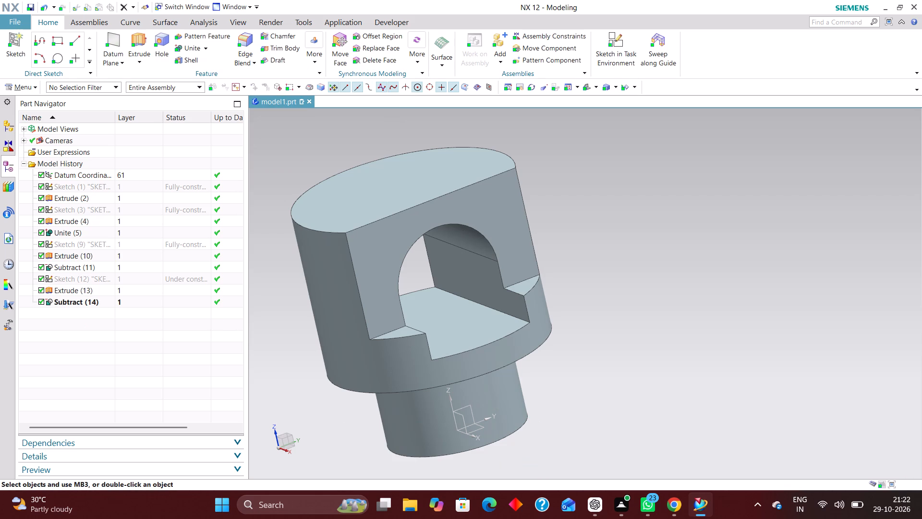
Roll the model history back to the extruded rectangular block by making it the current feature, ahead of its subtraction.
middle_drag(653, 240, 652, 245)
middle_drag(652, 245, 661, 250)
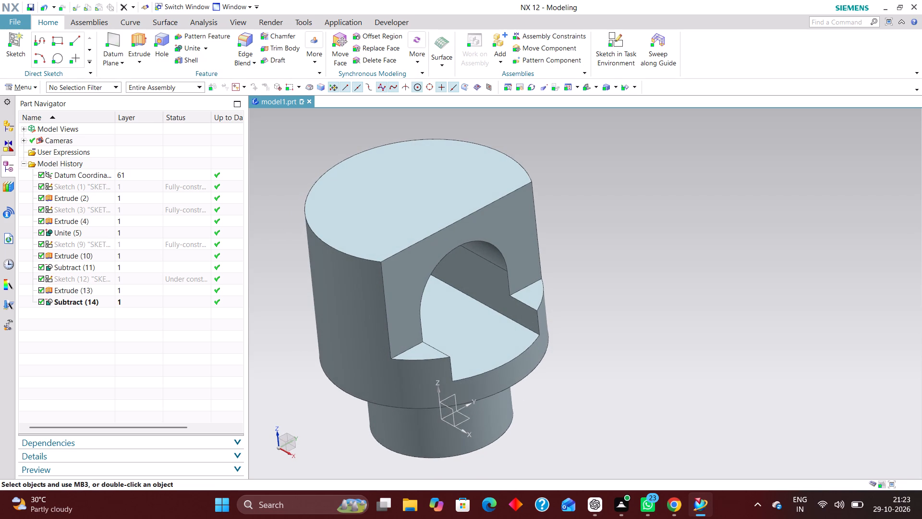
scroll(742, 241, down, 2)
middle_drag(708, 223, 608, 239)
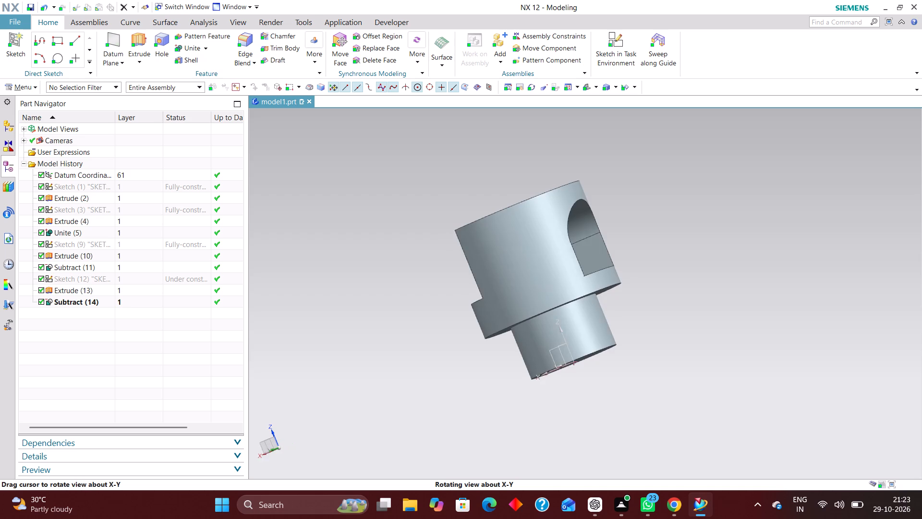
middle_drag(608, 239, 729, 259)
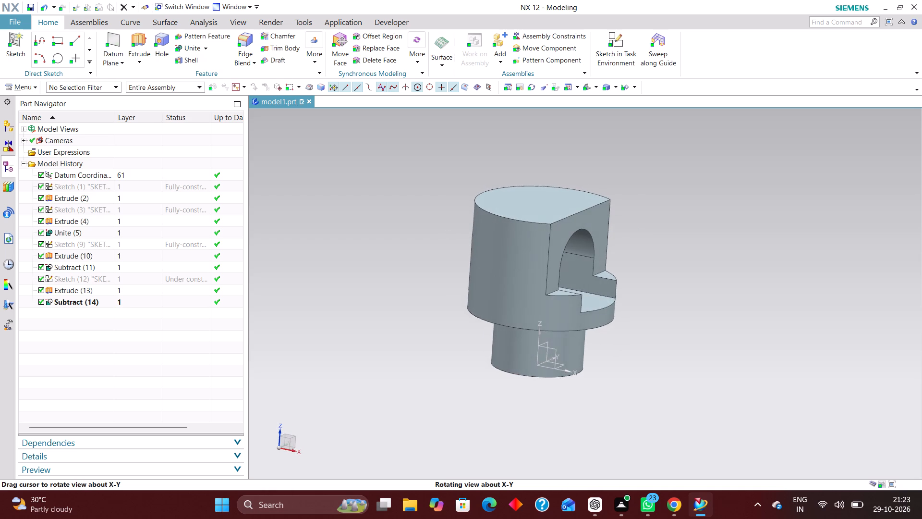
middle_drag(729, 259, 741, 257)
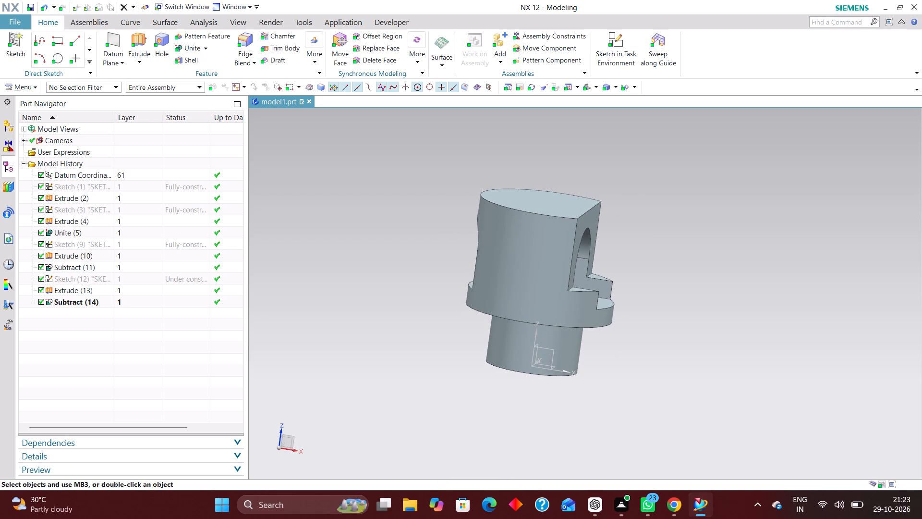
click(145, 274)
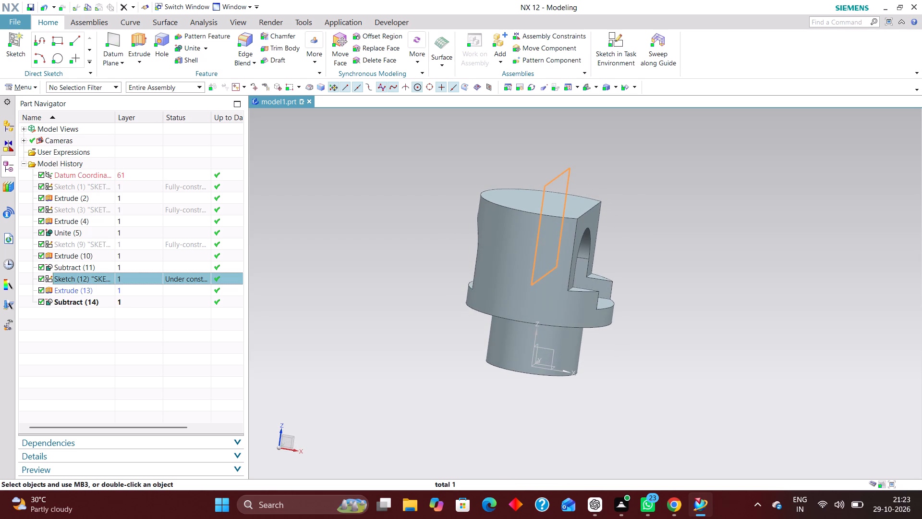
click(142, 244)
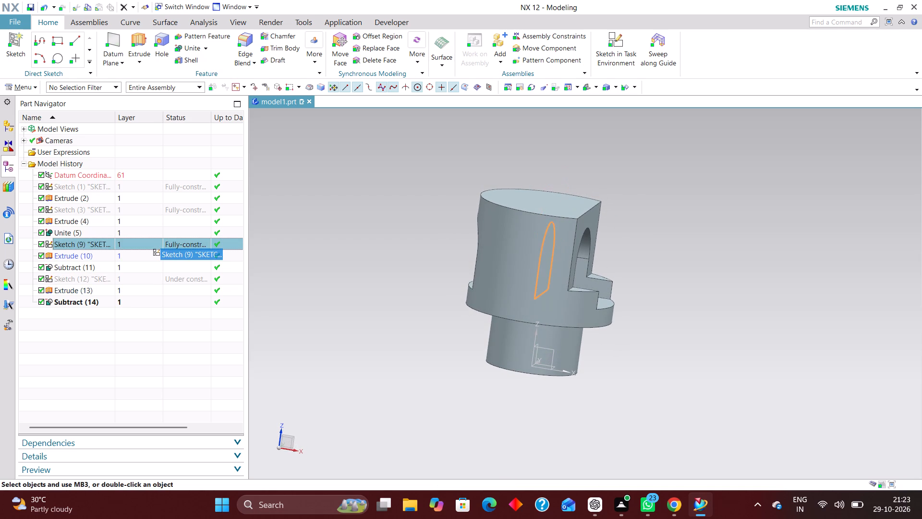
click(154, 274)
click(142, 287)
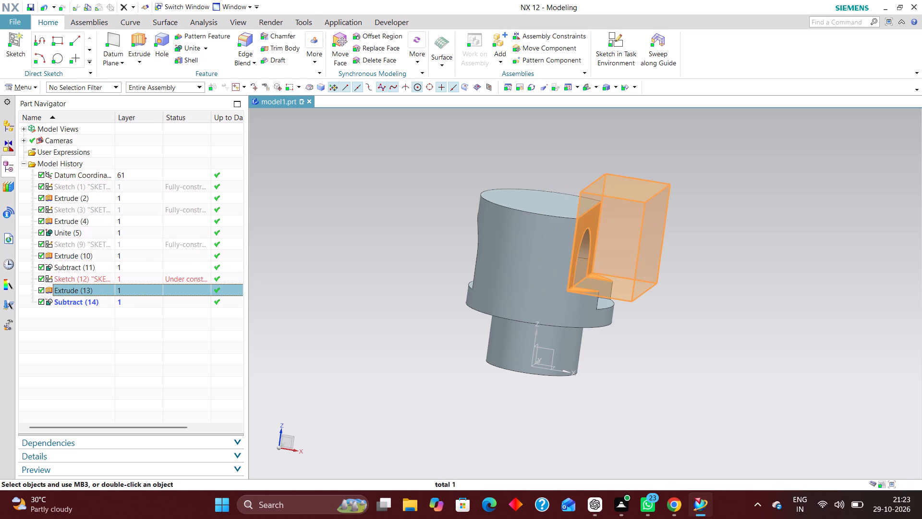
click(151, 279)
right_click(148, 279)
drag(131, 287, 135, 288)
right_click(133, 287)
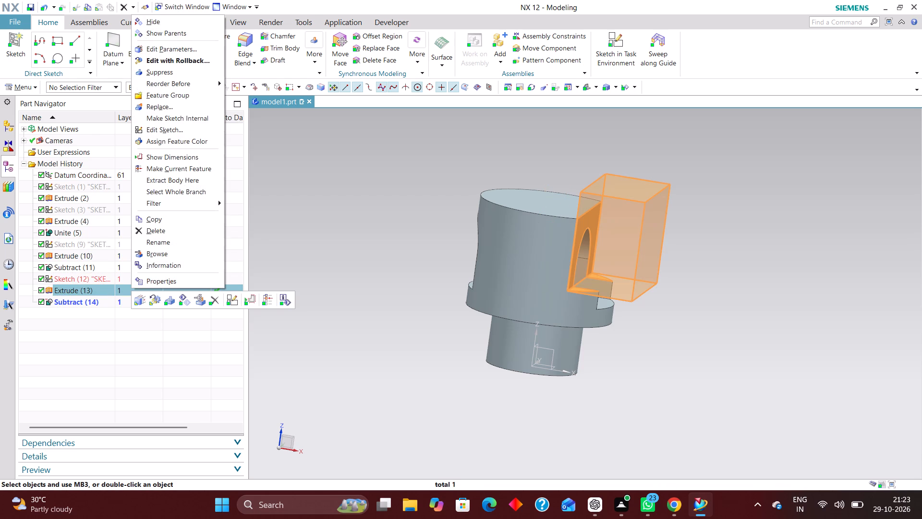
click(265, 295)
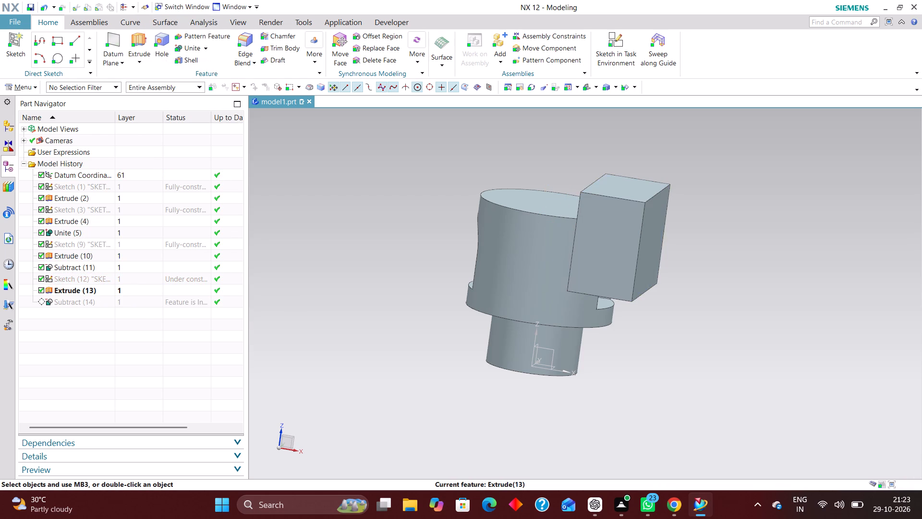
Mirror the extruded rectangular block to the opposite side of the cylinder about the datum YZ plane.
middle_drag(398, 240, 412, 248)
scroll(413, 248, up, 1)
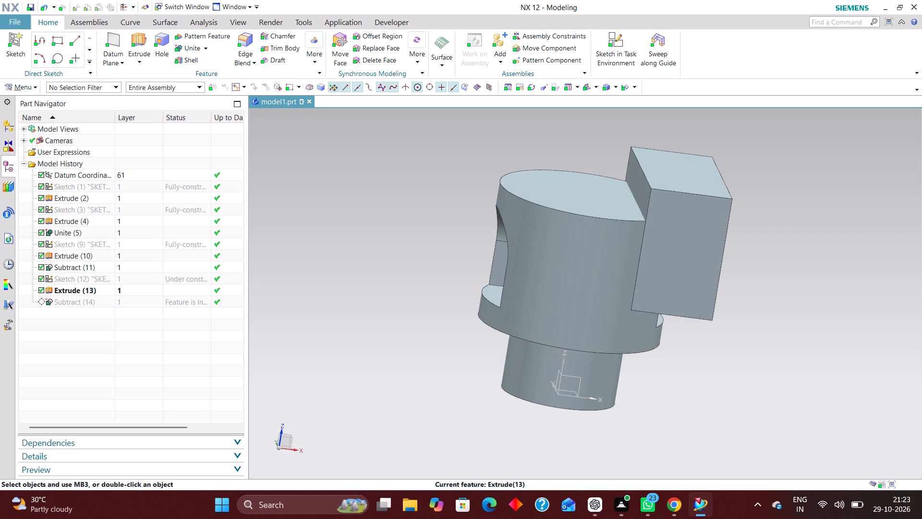
click(319, 62)
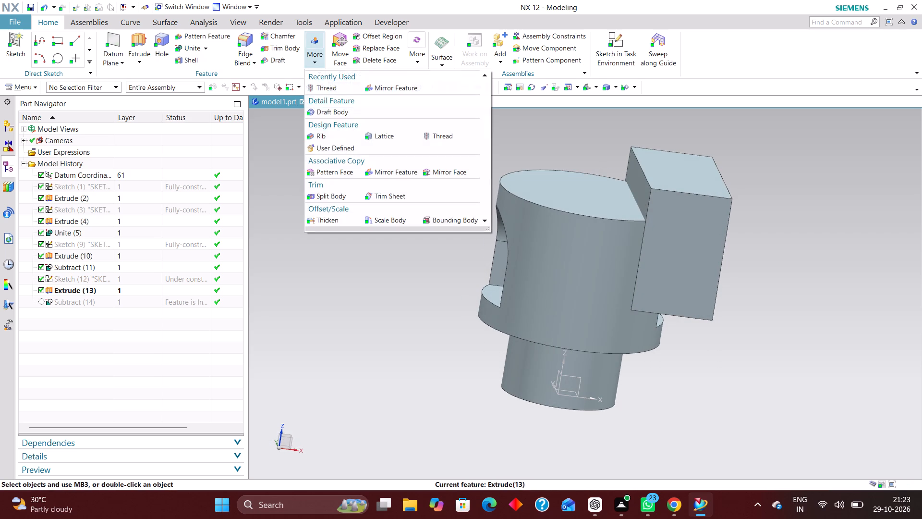
click(396, 88)
click(686, 185)
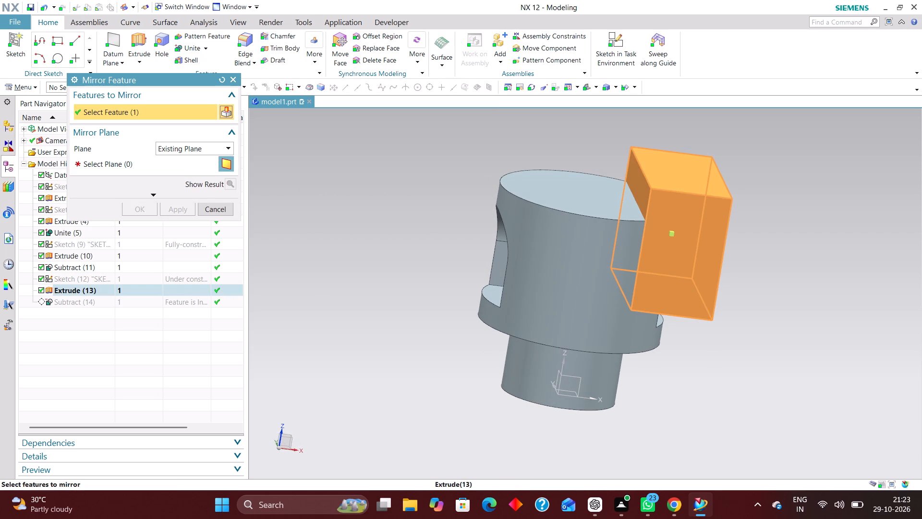
click(144, 165)
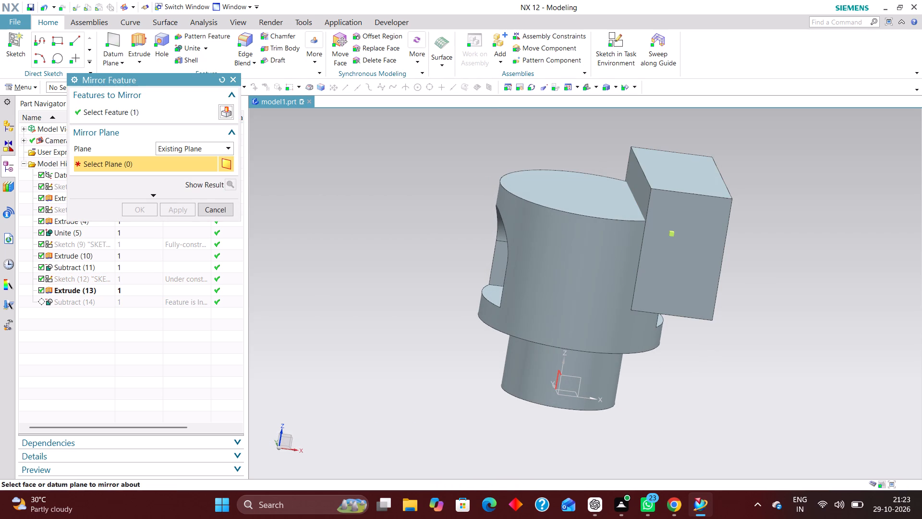
click(557, 376)
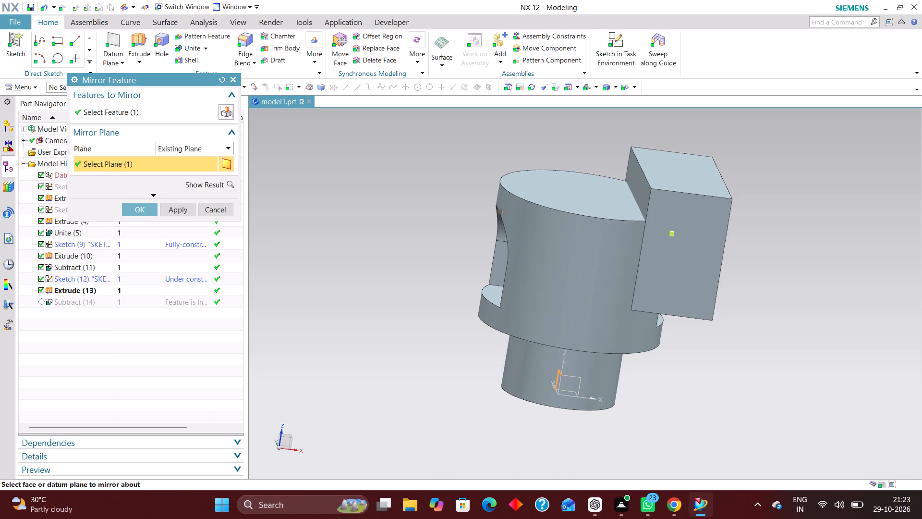
click(141, 206)
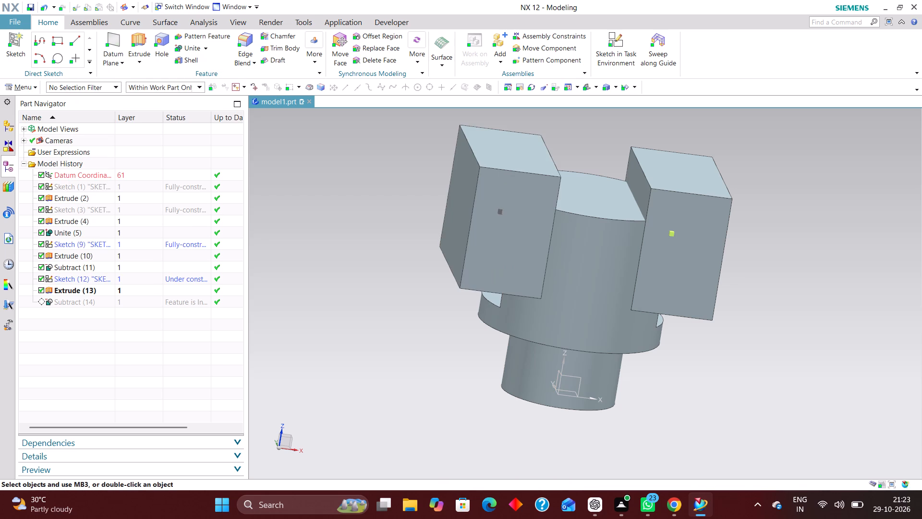
Roll the model history forward by making the block's Subtract the current feature.
middle_drag(854, 270, 832, 264)
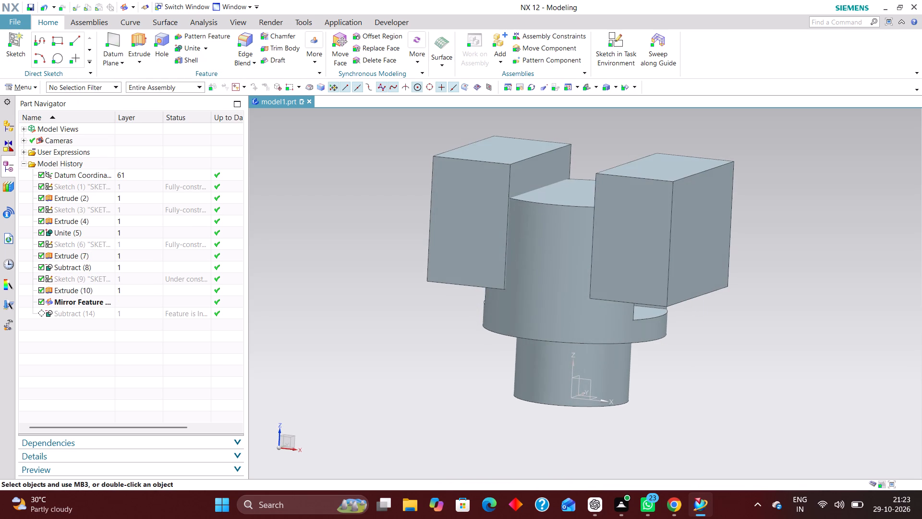
click(136, 315)
right_click(142, 315)
click(197, 306)
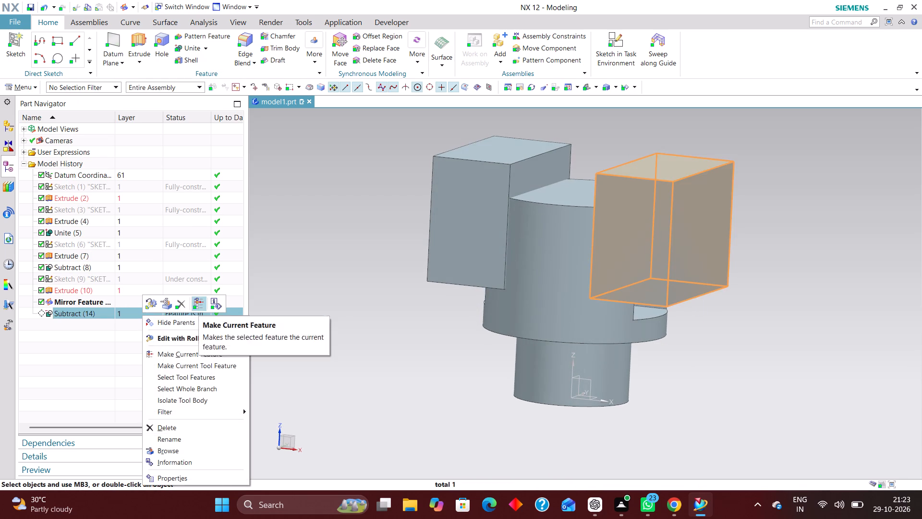
Edit the Subtract with rollback and add the mirrored block as a second tool body to cut the opposite flat.
click(141, 315)
right_click(141, 314)
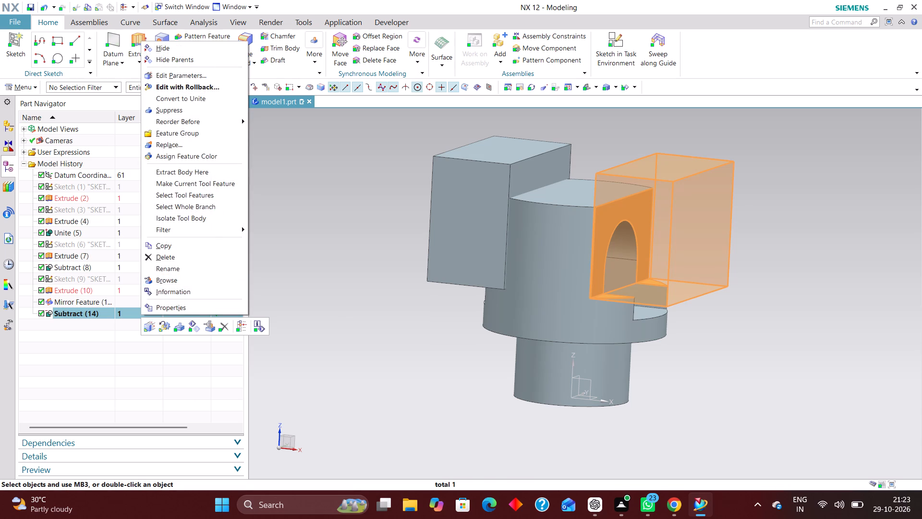
click(201, 87)
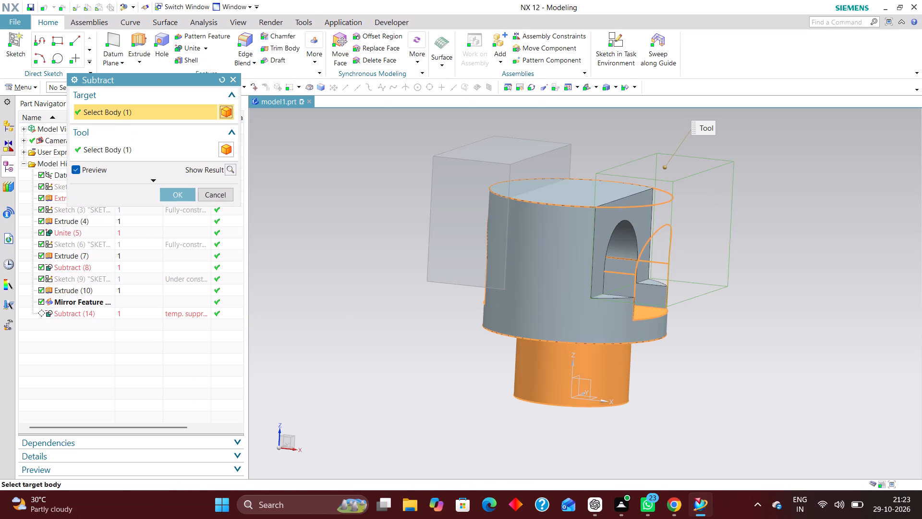
click(165, 154)
click(456, 172)
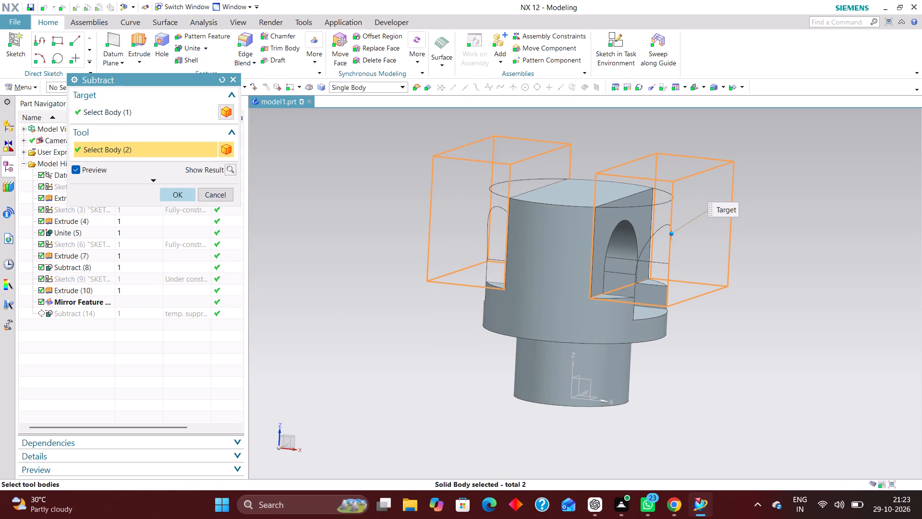
click(182, 197)
scroll(795, 232, up, 1)
middle_drag(792, 243, 756, 281)
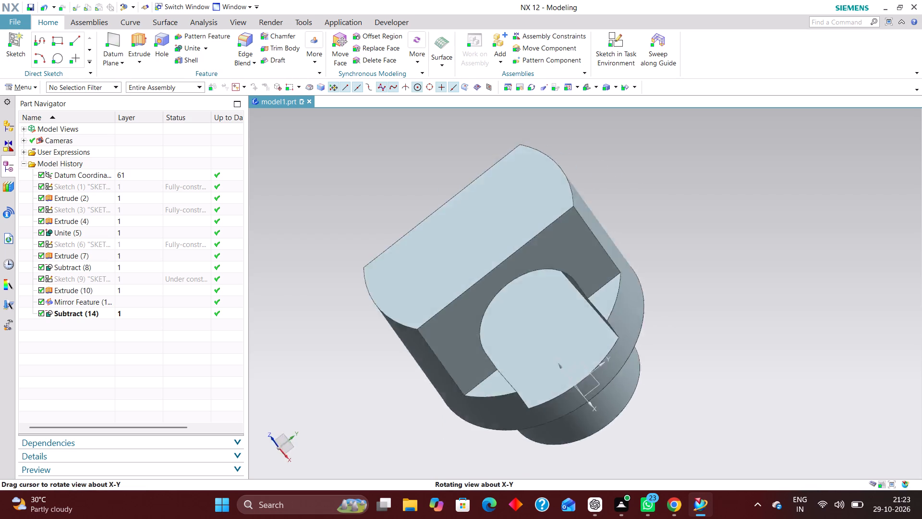
Create a new sketch in the task environment on the datum YZ plane, leaving the Profile tool unused.
middle_drag(756, 281, 812, 285)
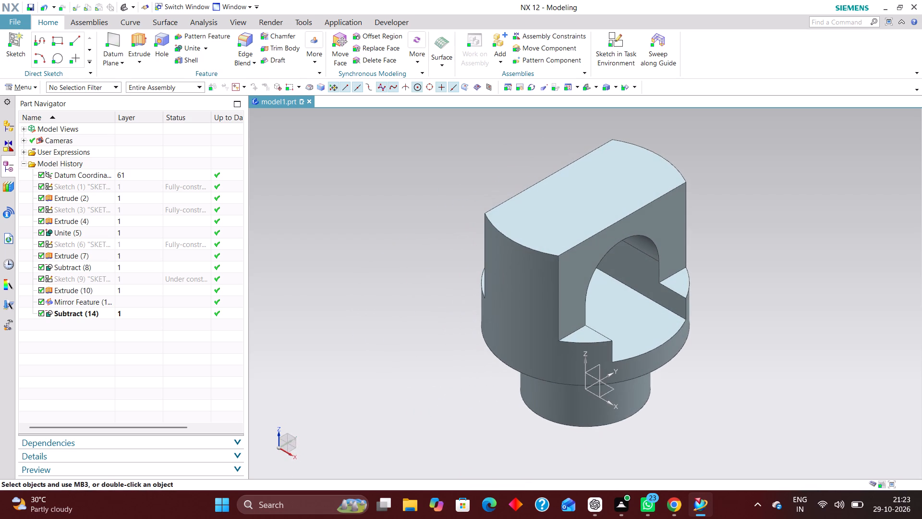
scroll(668, 345, down, 3)
scroll(696, 346, up, 3)
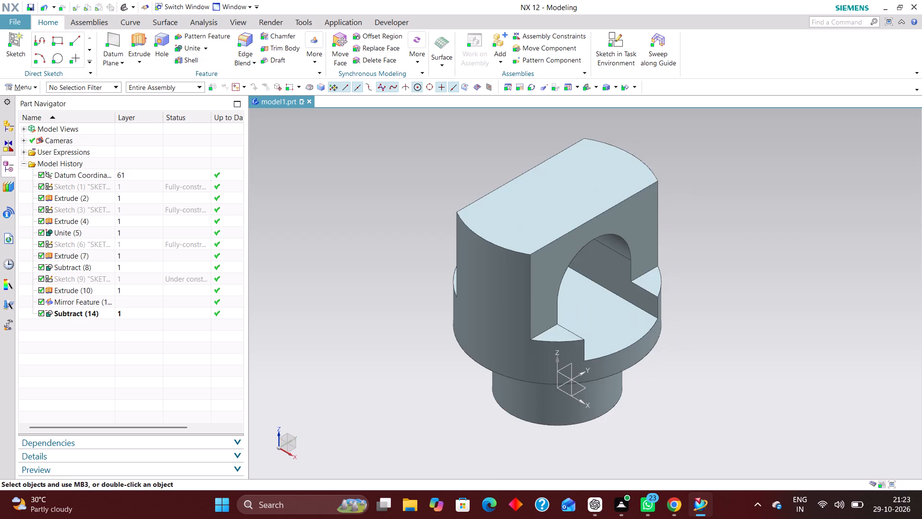
middle_click(730, 339)
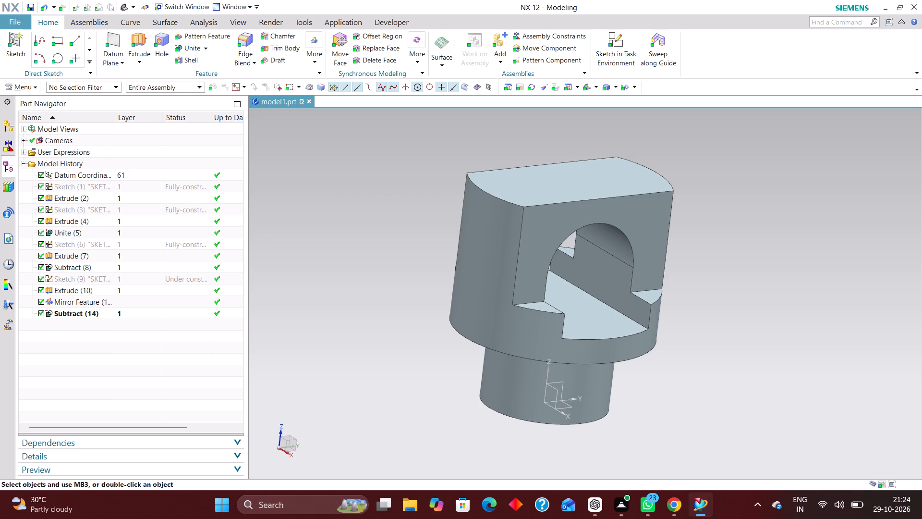
click(620, 36)
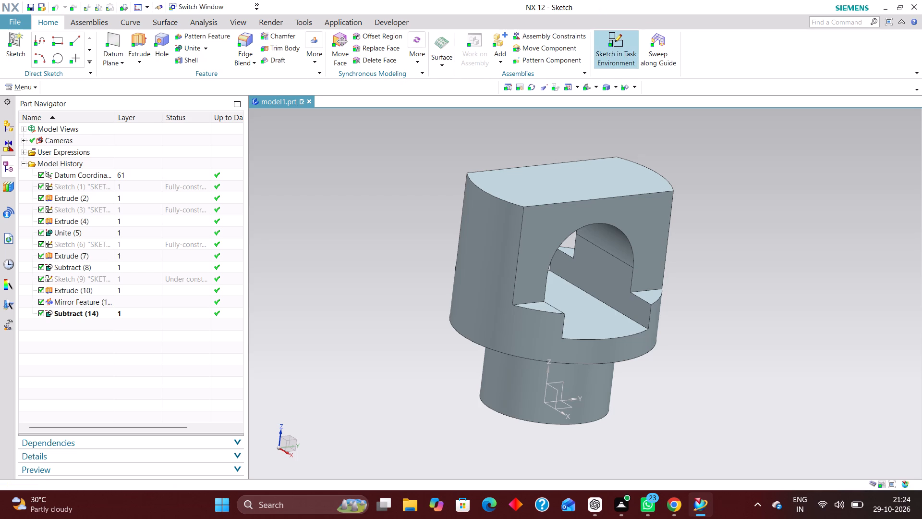
click(560, 382)
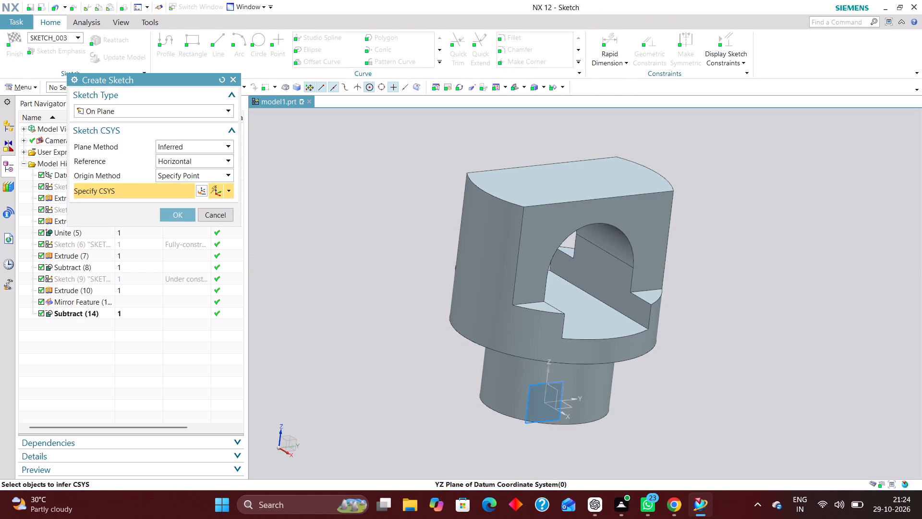
click(178, 213)
scroll(538, 439, down, 3)
scroll(575, 271, up, 2)
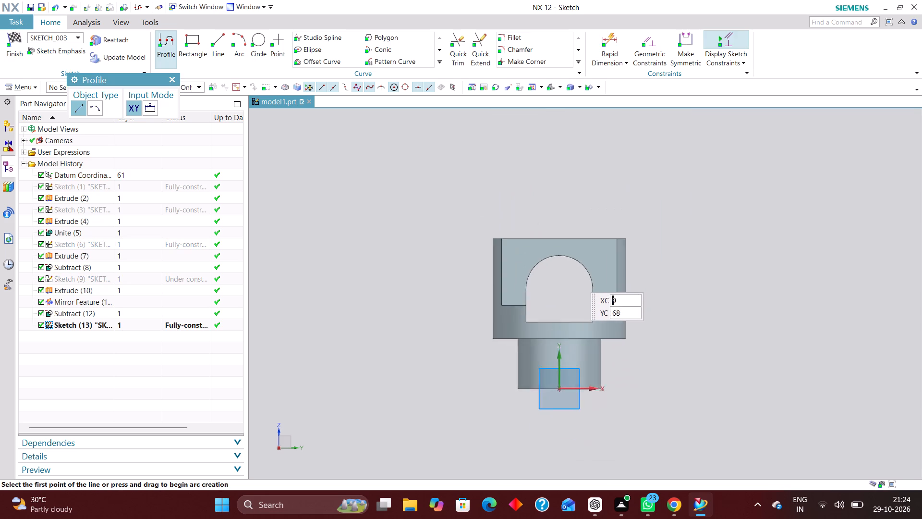
scroll(575, 277, up, 1)
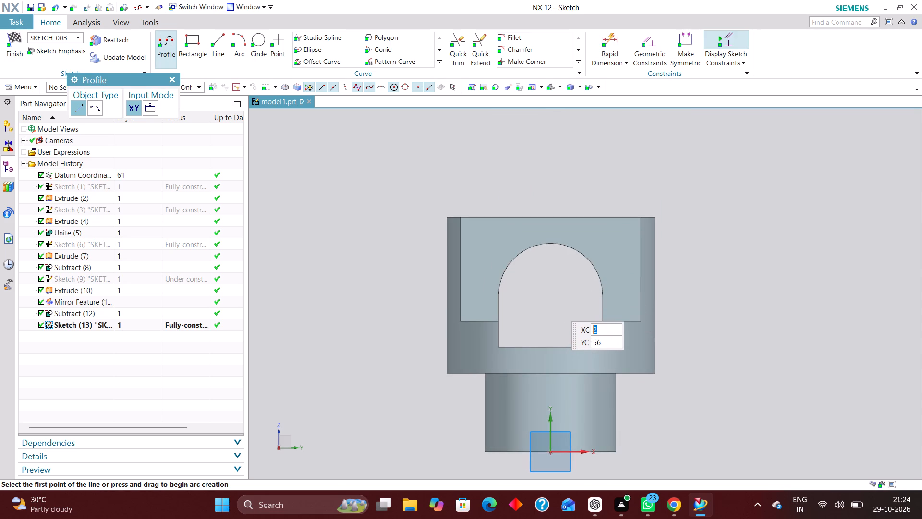
click(172, 81)
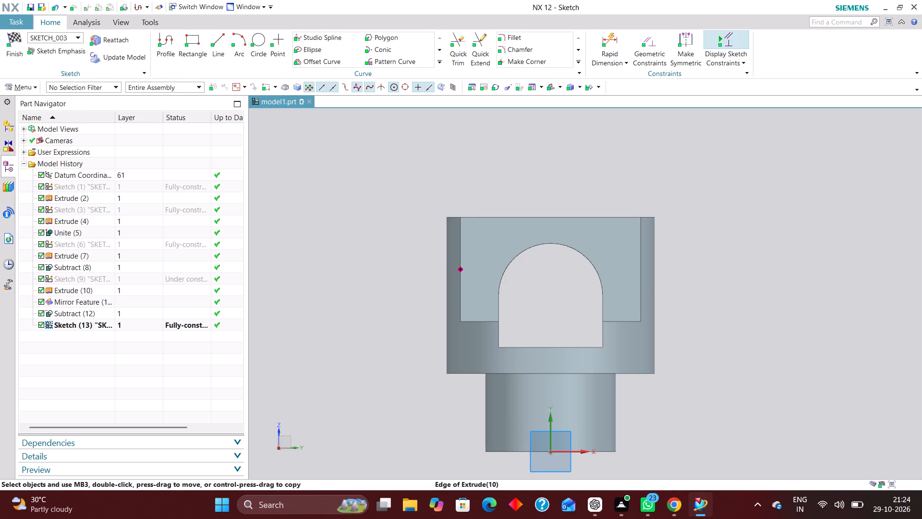
Sketch a horizontal line about 28 mm long above the part and a vertical line about 16 mm down from its inner end.
scroll(450, 234, down, 2)
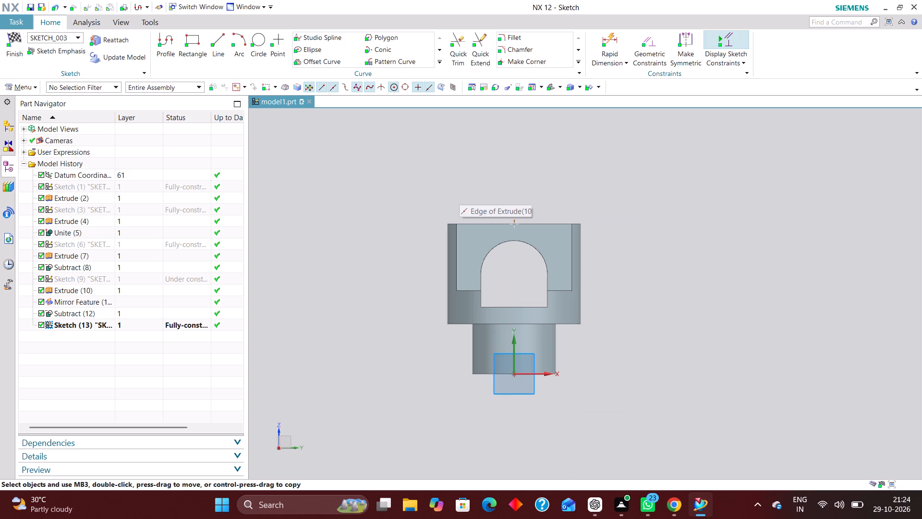
click(438, 167)
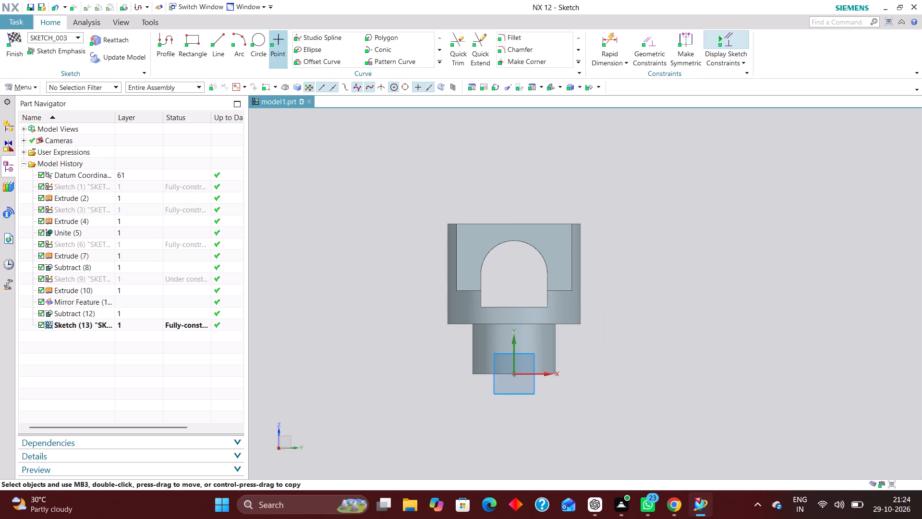
click(225, 35)
click(447, 185)
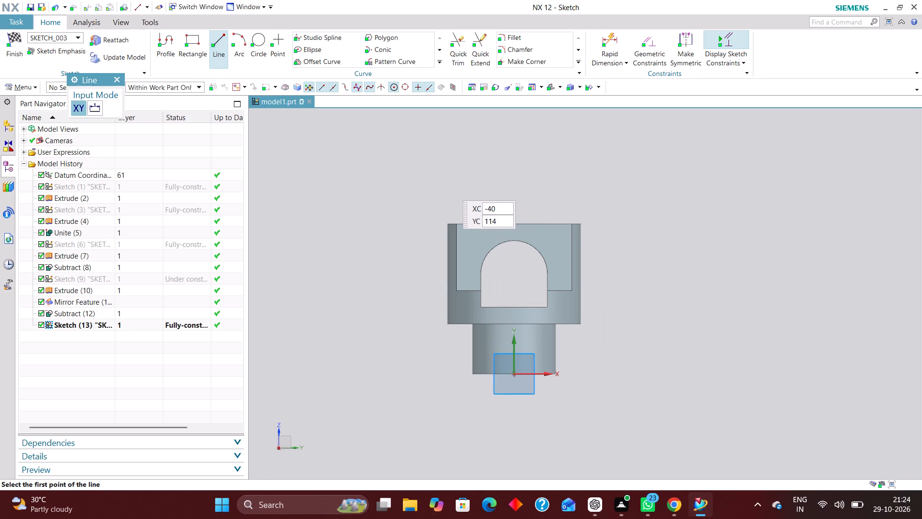
click(495, 182)
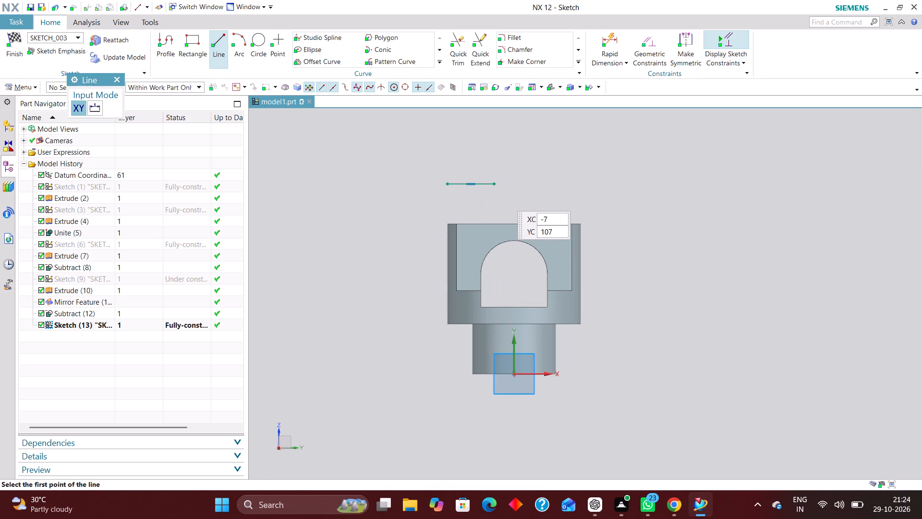
scroll(495, 207, up, 2)
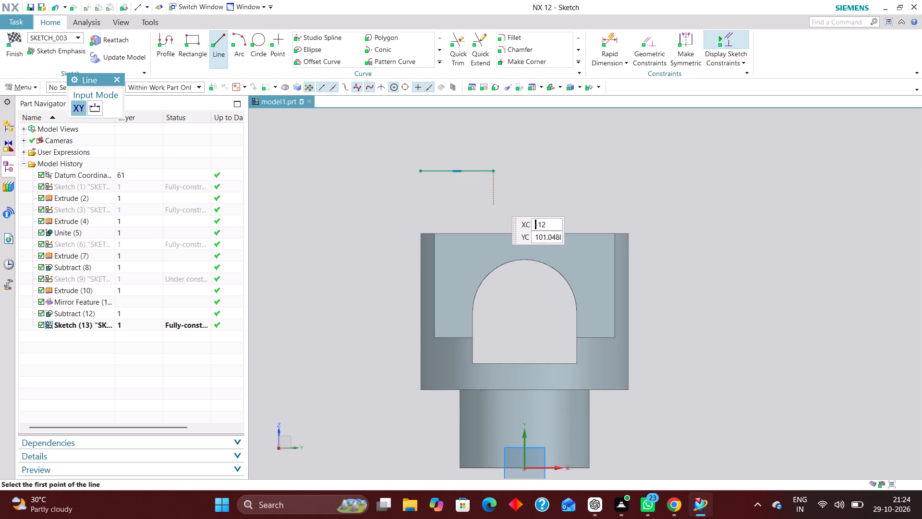
click(492, 172)
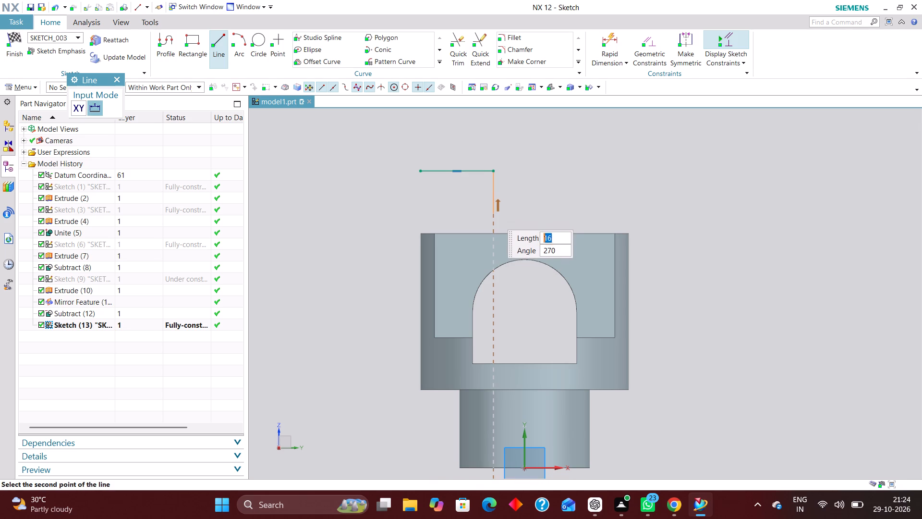
click(492, 213)
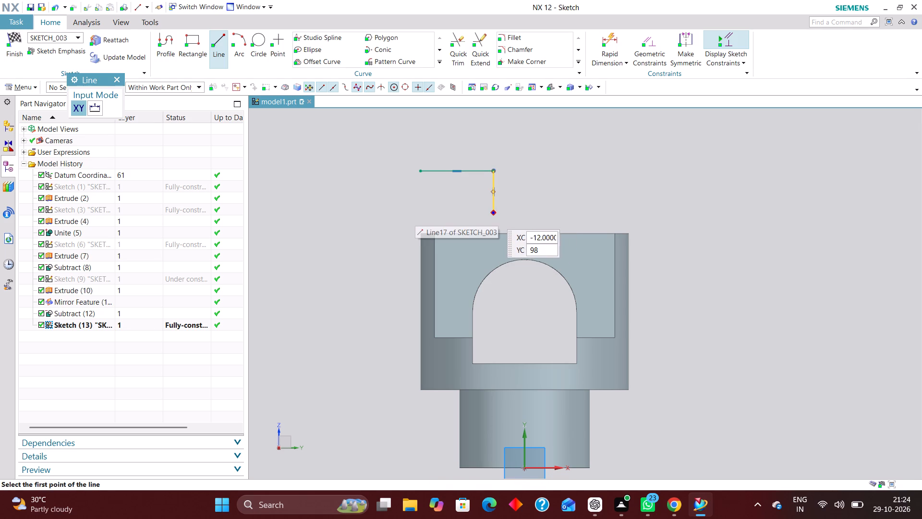
Sketch a circle about 27 mm in diameter inside the arched opening and constrain its centre onto the vertical sketch axis.
scroll(426, 219, down, 2)
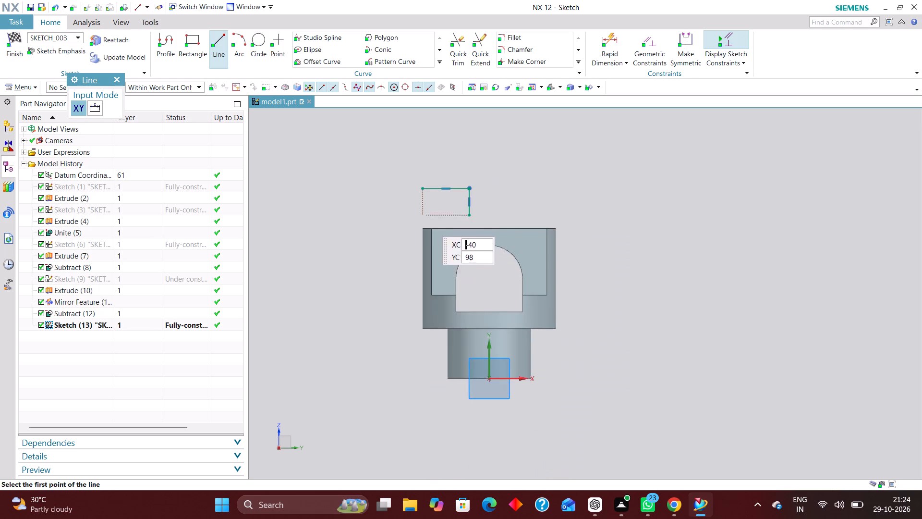
scroll(457, 276, up, 3)
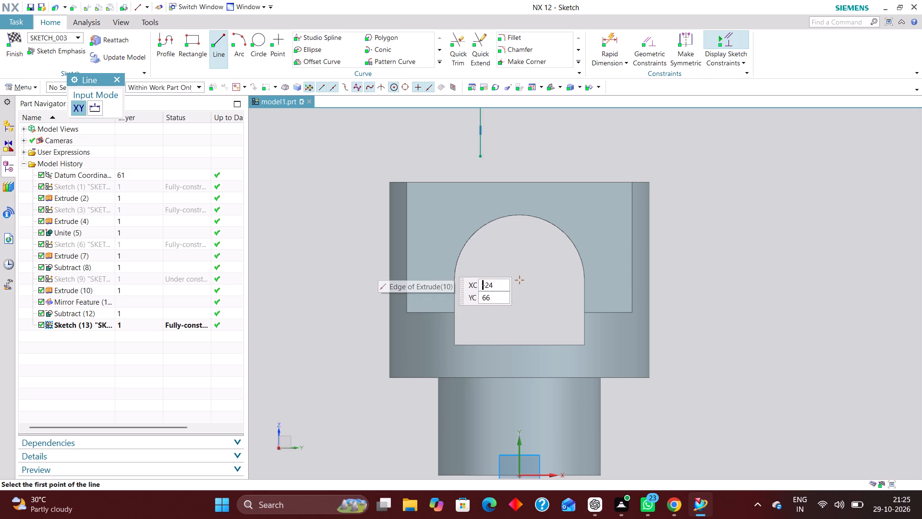
scroll(375, 228, down, 3)
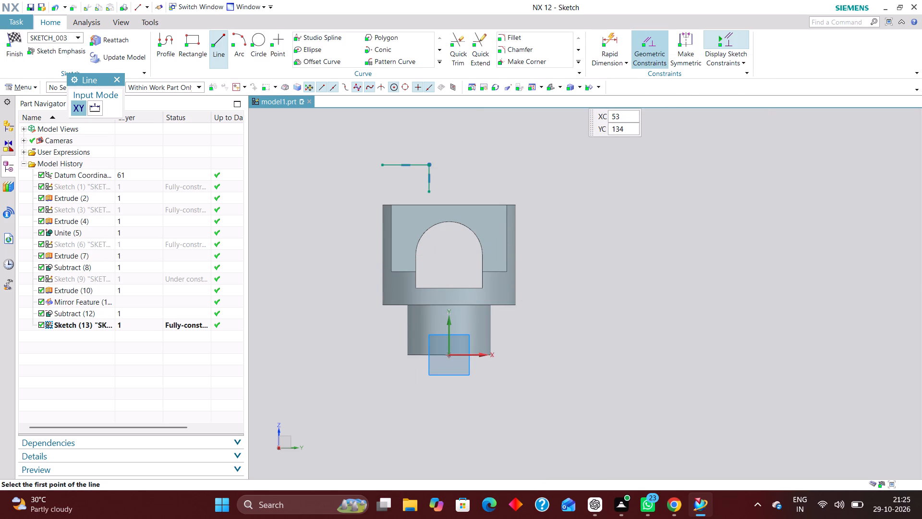
click(257, 46)
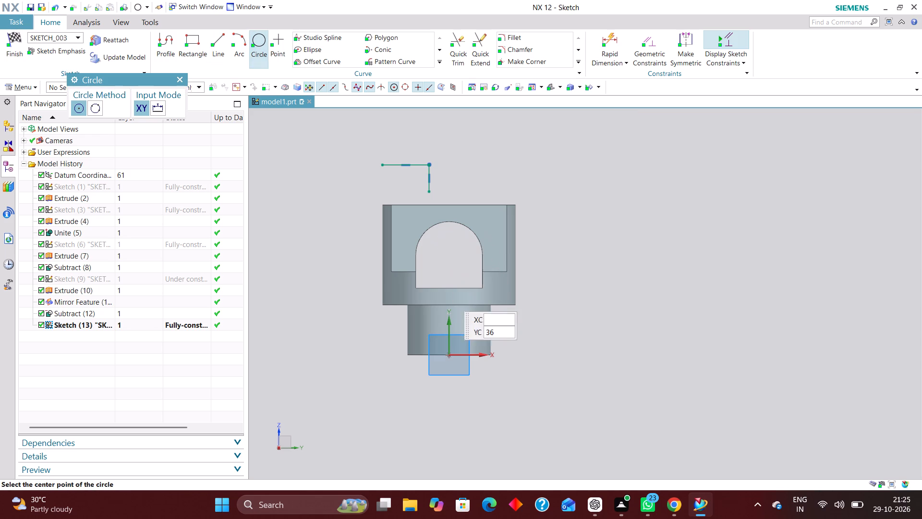
click(445, 255)
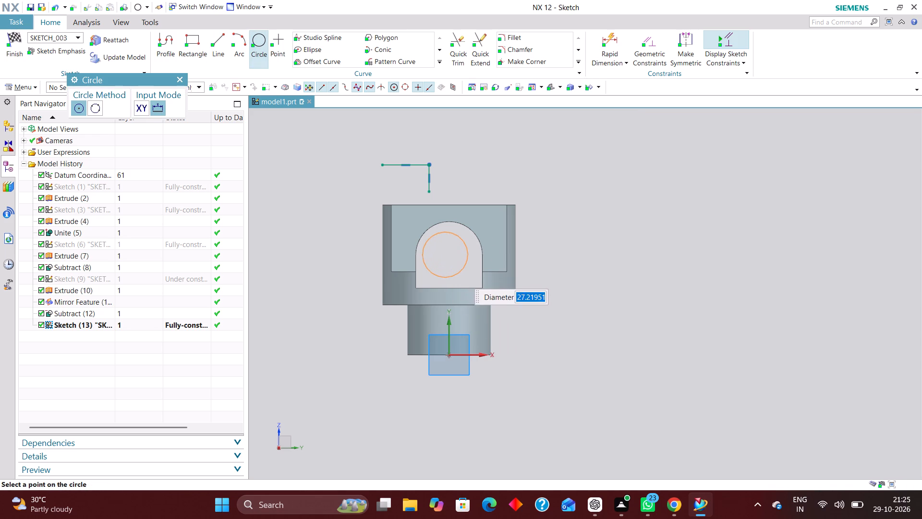
click(459, 273)
click(655, 41)
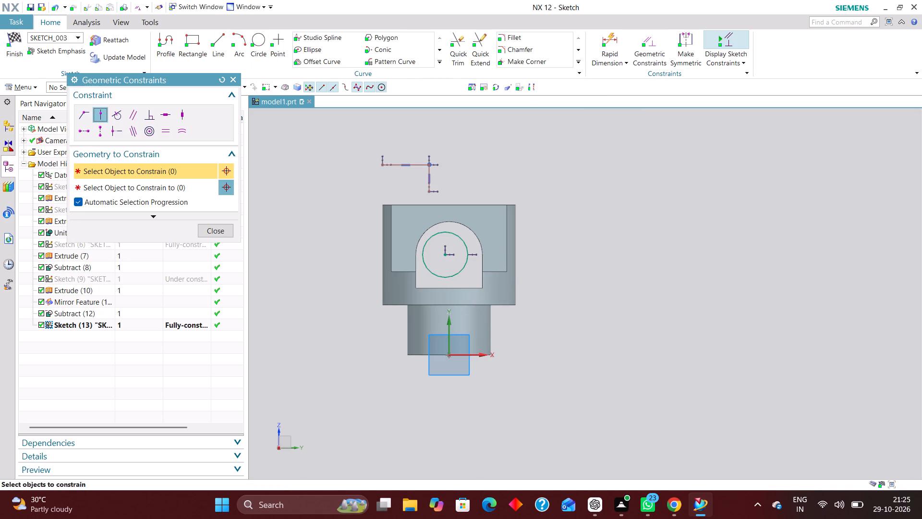
click(444, 256)
click(449, 332)
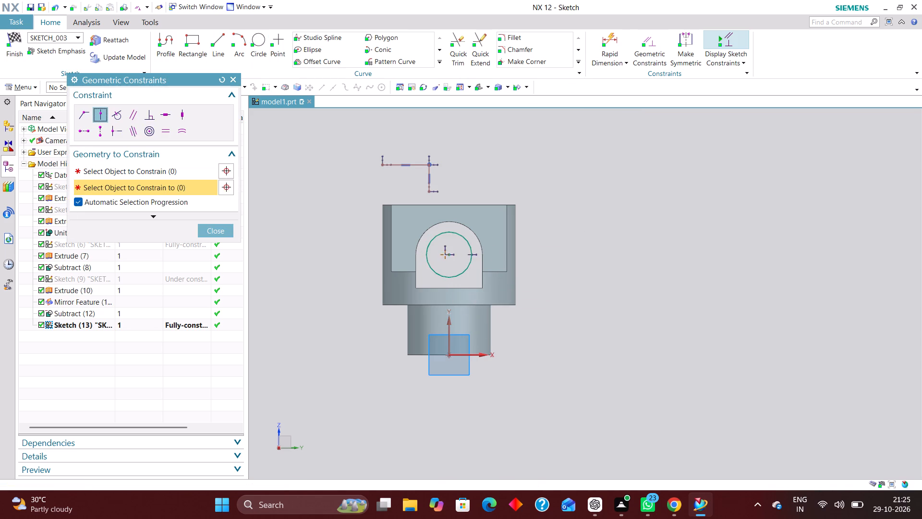
Add a radial dimension to the circle and set its radius to 20 mm.
click(608, 39)
click(204, 214)
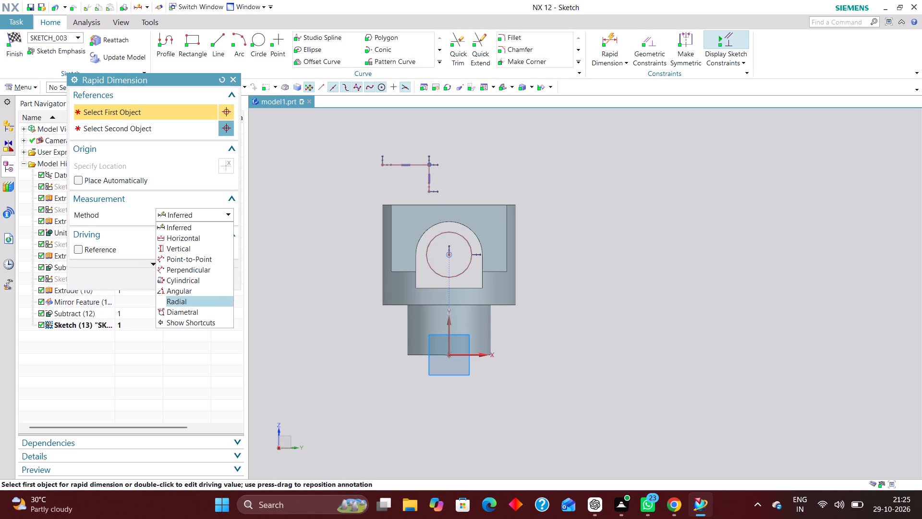
click(201, 304)
click(463, 239)
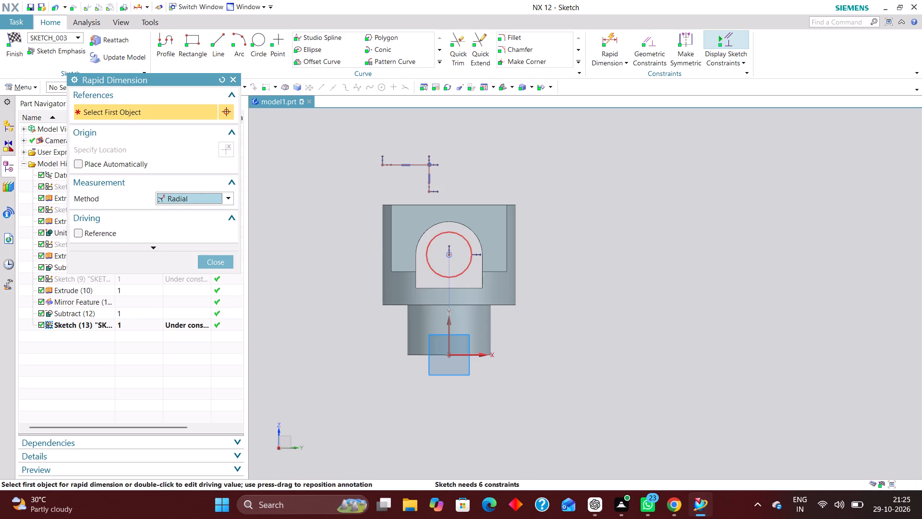
click(484, 181)
text(20)
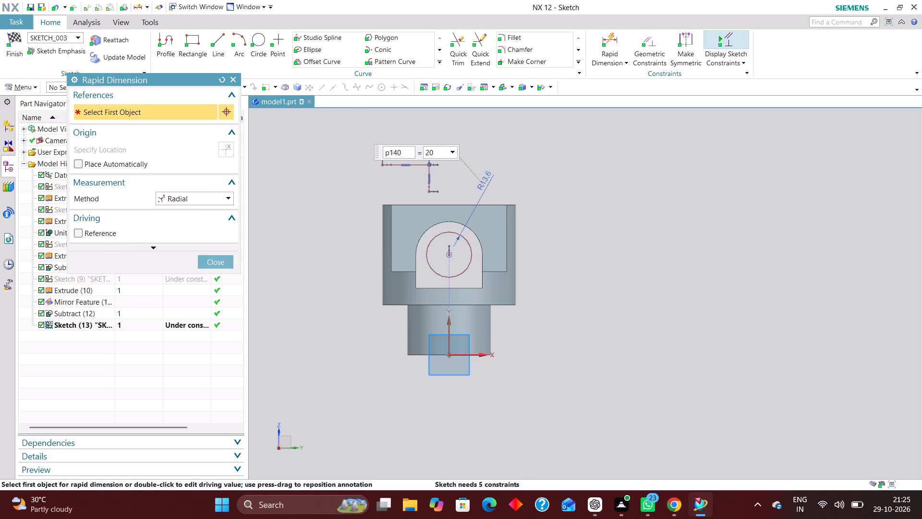
key(Return)
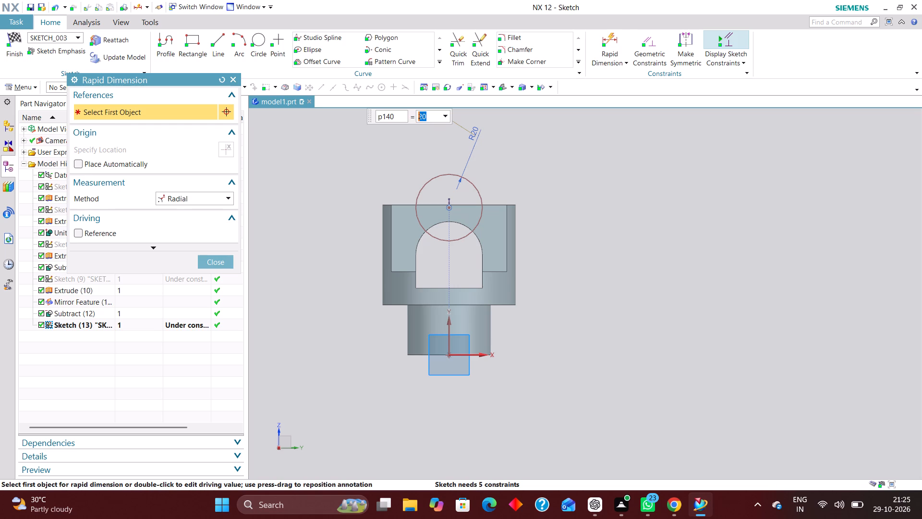
Dimension the circle centre's height above the horizontal sketch axis and set it to 60 mm.
click(602, 39)
click(210, 199)
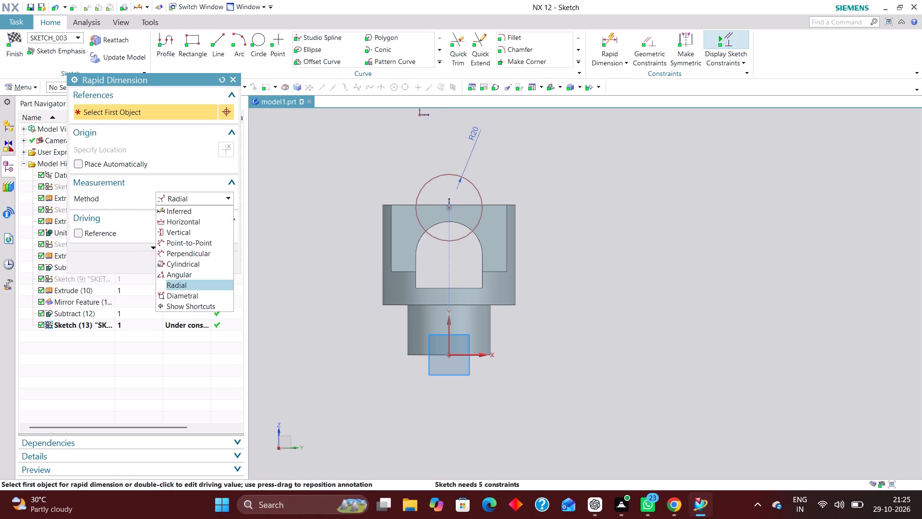
click(202, 214)
click(475, 354)
drag(452, 208, 456, 208)
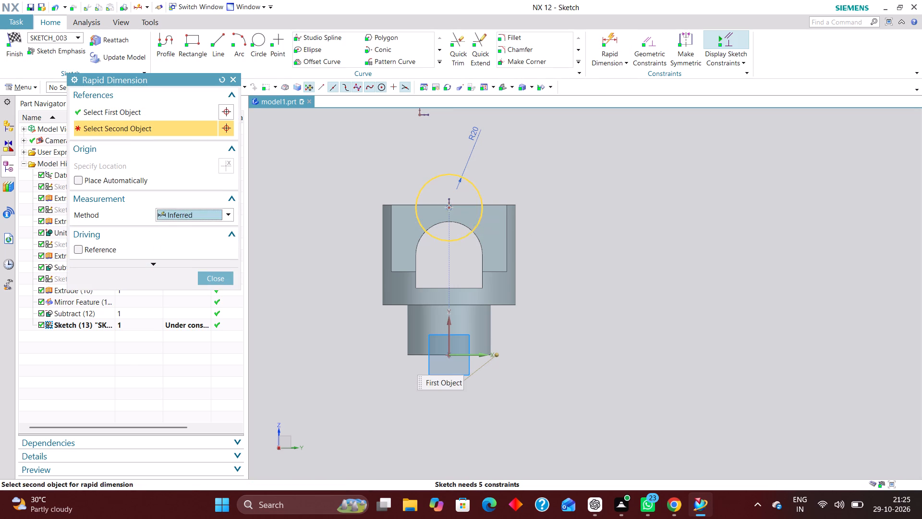
drag(456, 208, 457, 209)
click(627, 282)
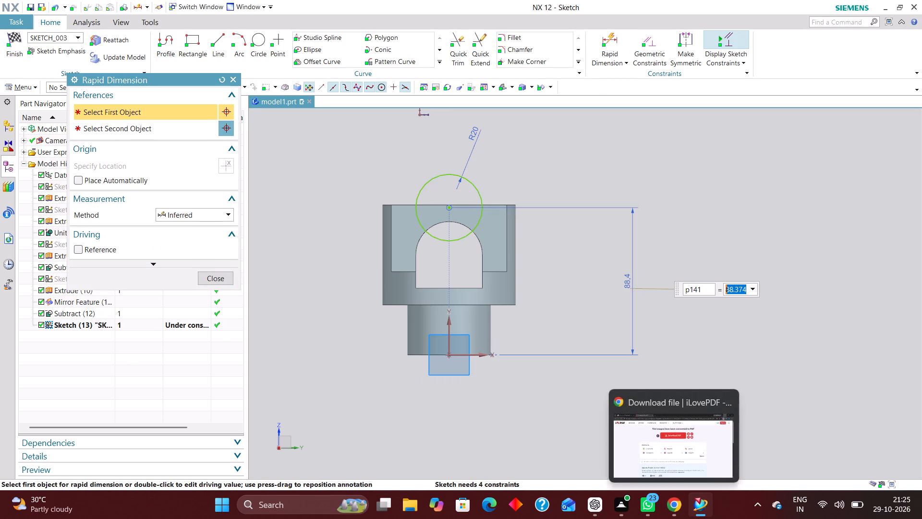
text(50)
key(Return)
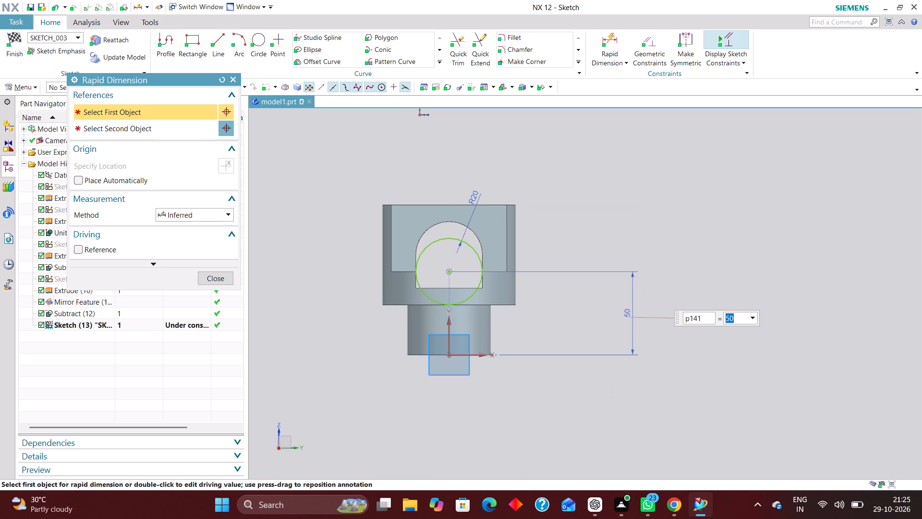
text(60)
key(Return)
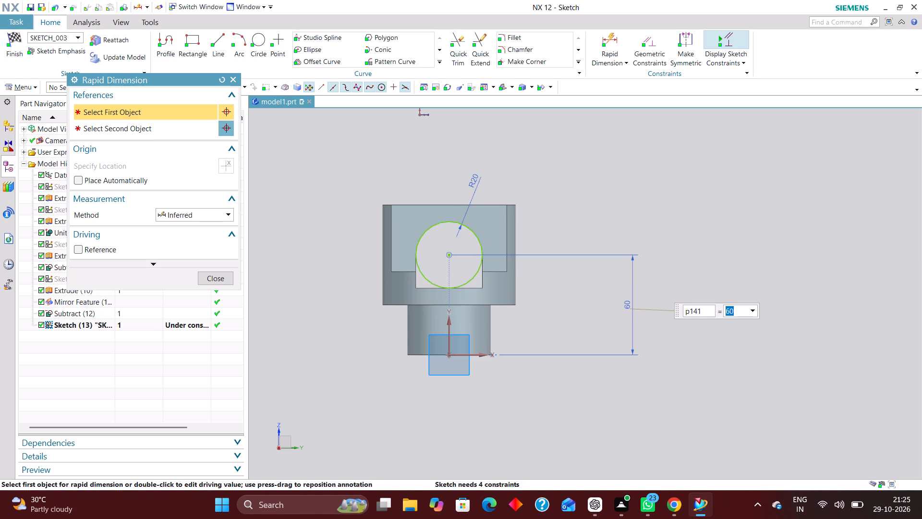
click(216, 280)
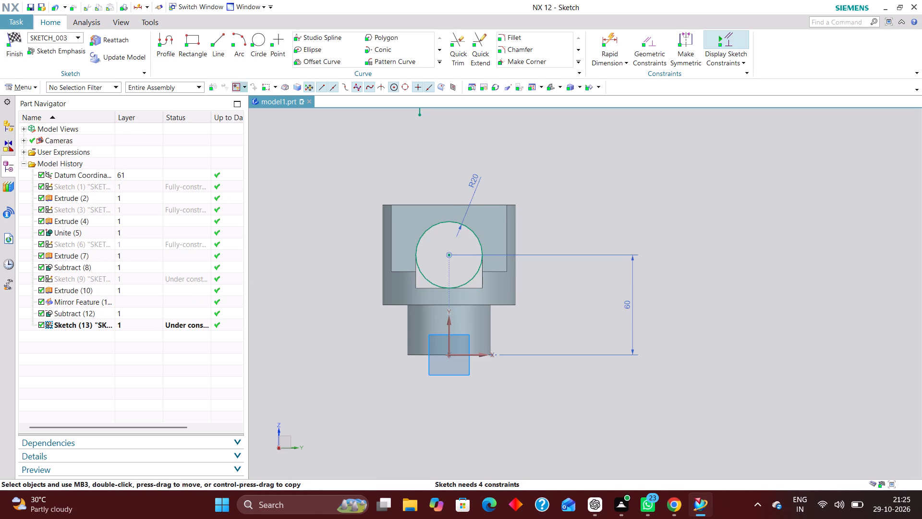
Dimension the height of the horizontal line above the horizontal sketch axis and set it to 105 mm.
scroll(494, 415, down, 3)
scroll(529, 362, up, 2)
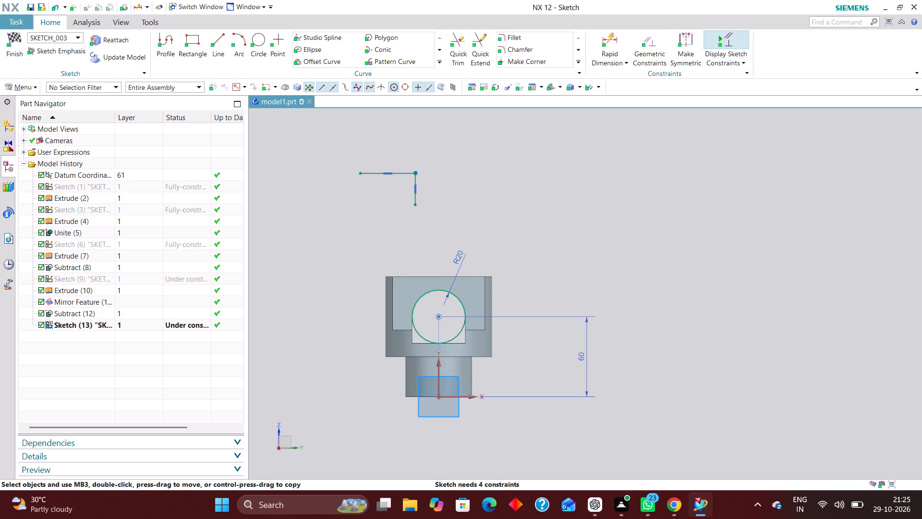
click(611, 40)
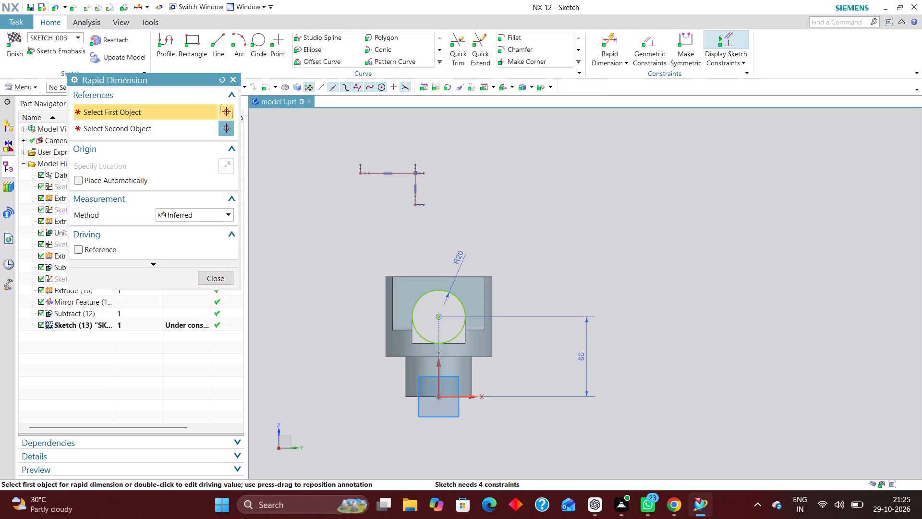
click(465, 395)
click(399, 169)
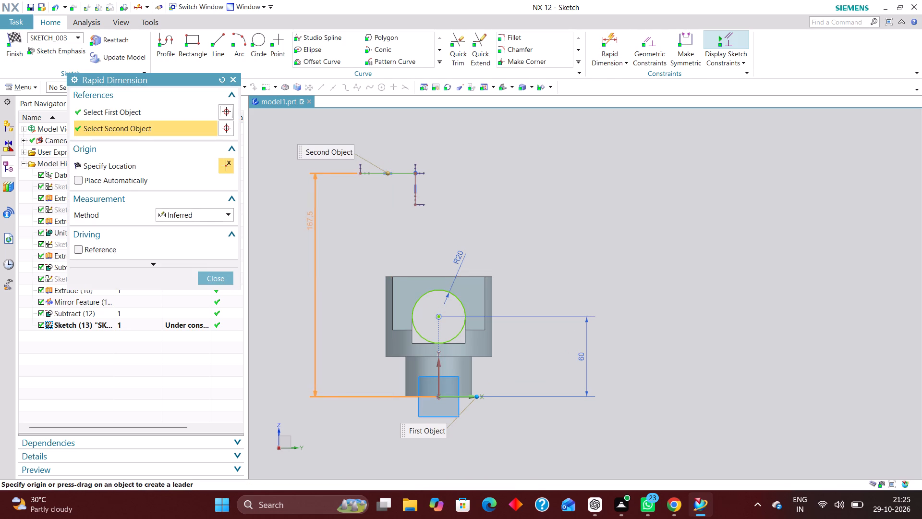
click(301, 288)
key(1)
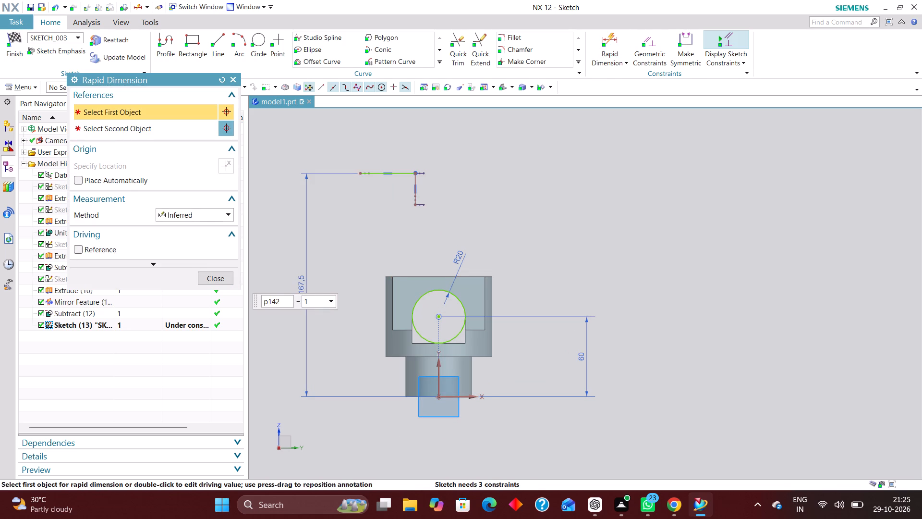
key(0)
key(5)
key(Return)
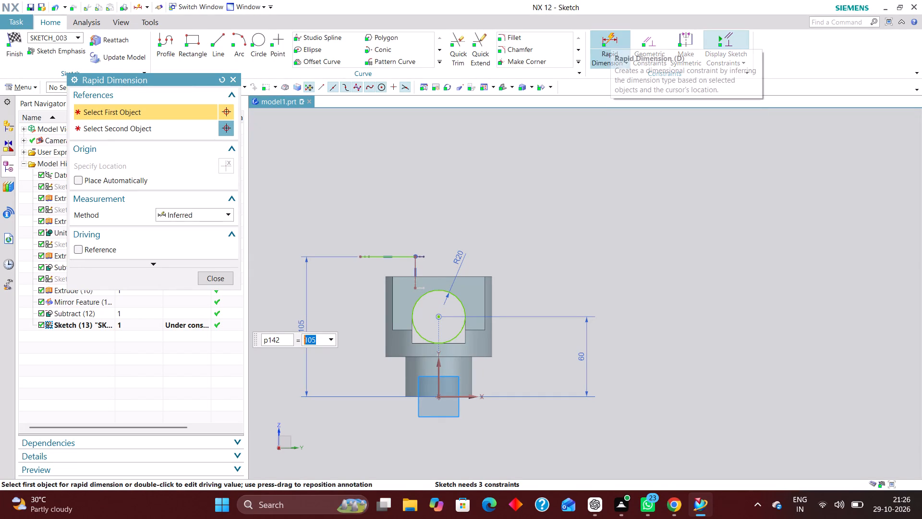
Dimension the short vertical line's offset from the vertical sketch axis and set it to 6 mm.
click(415, 265)
click(438, 370)
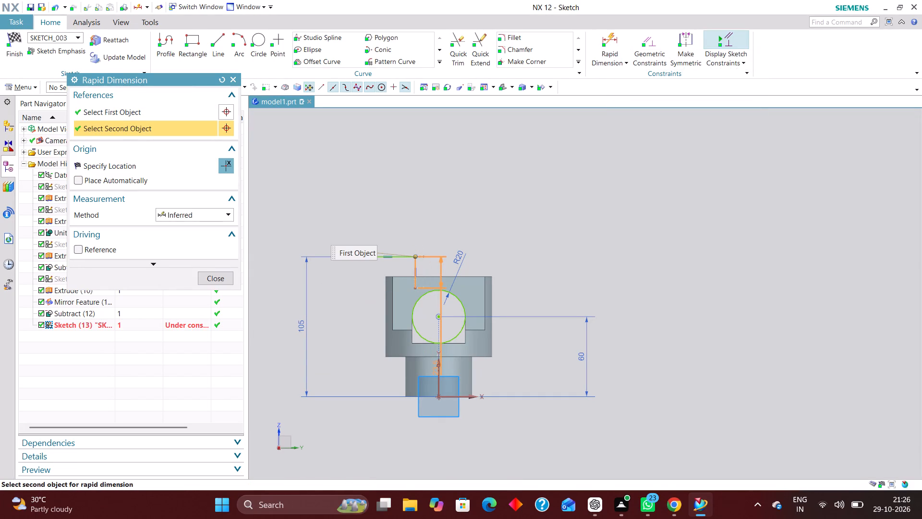
click(418, 183)
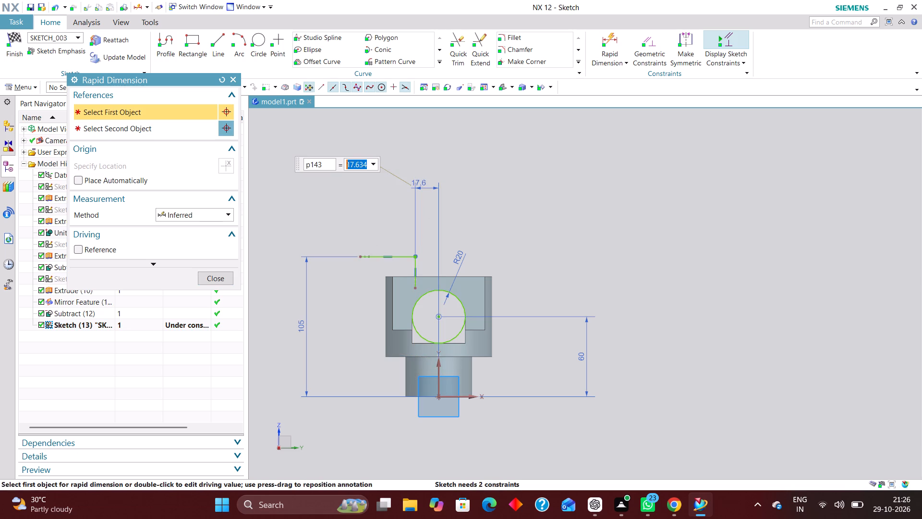
key(6)
key(Return)
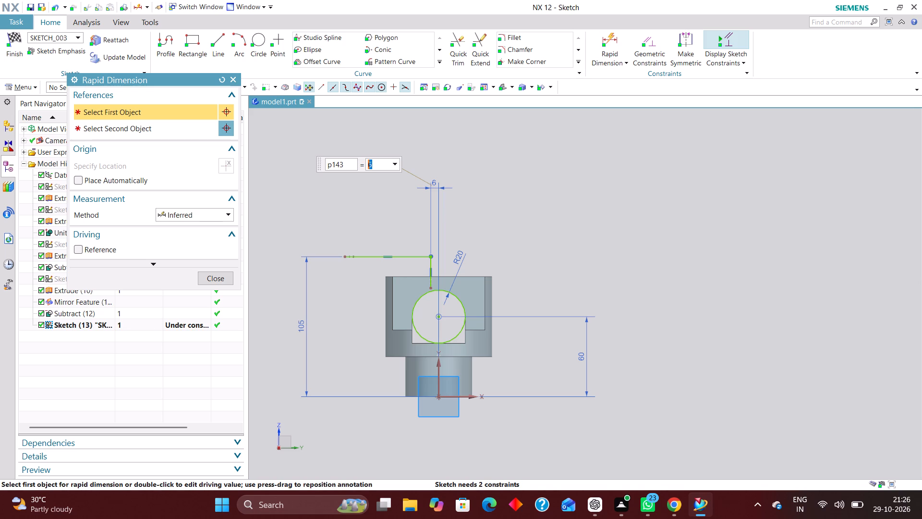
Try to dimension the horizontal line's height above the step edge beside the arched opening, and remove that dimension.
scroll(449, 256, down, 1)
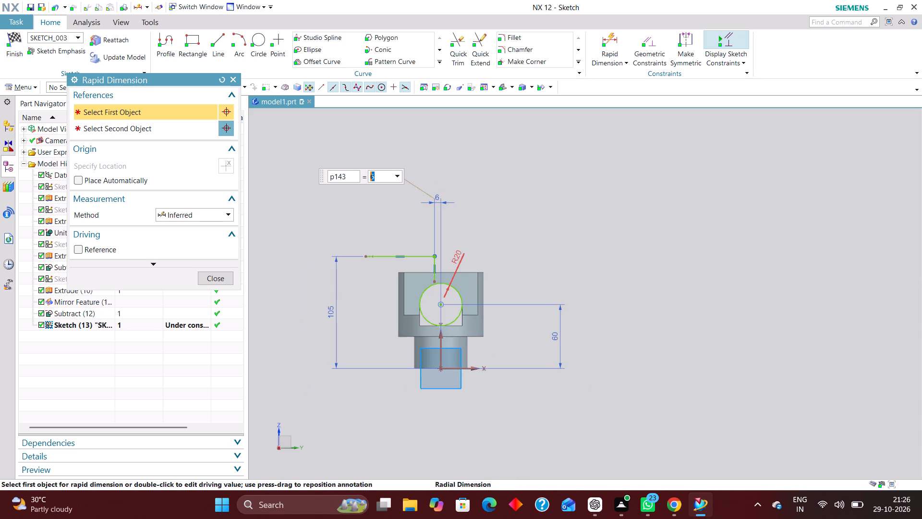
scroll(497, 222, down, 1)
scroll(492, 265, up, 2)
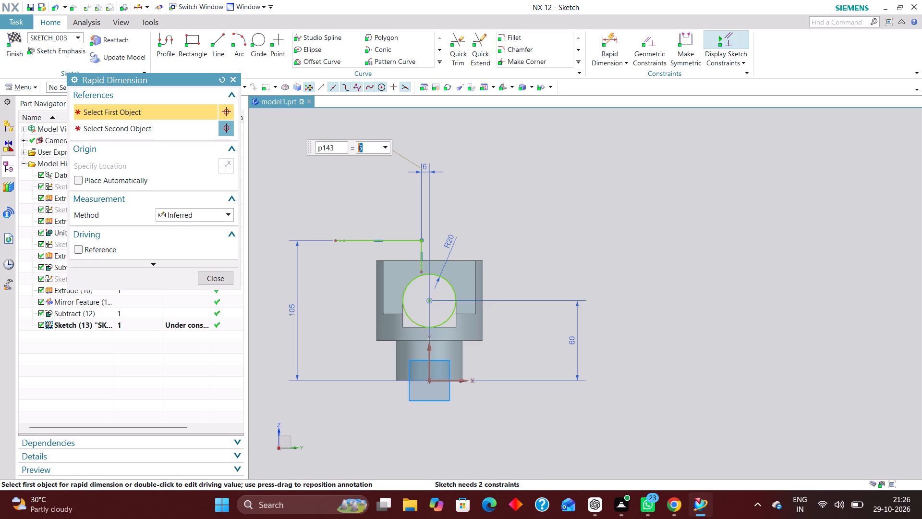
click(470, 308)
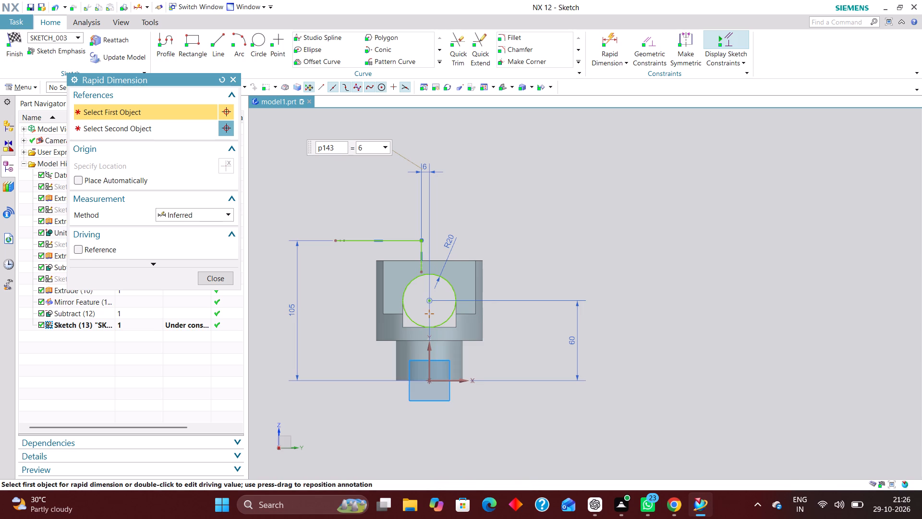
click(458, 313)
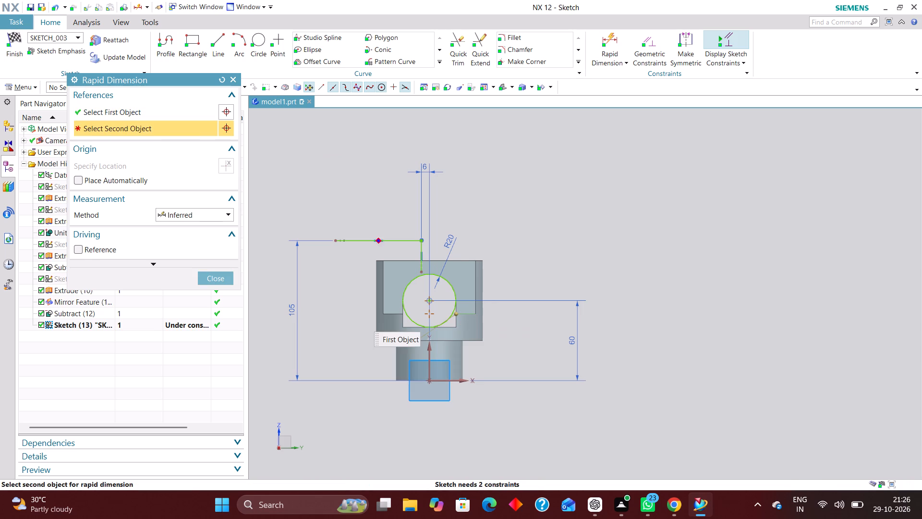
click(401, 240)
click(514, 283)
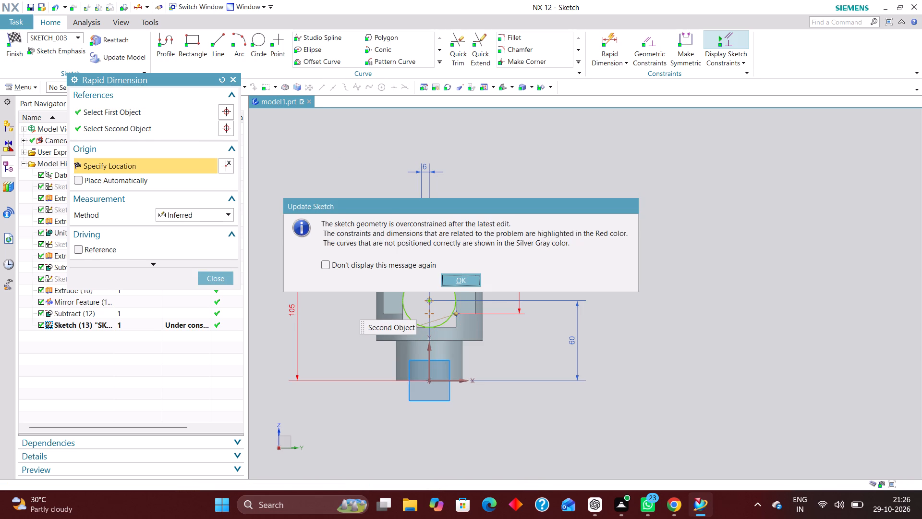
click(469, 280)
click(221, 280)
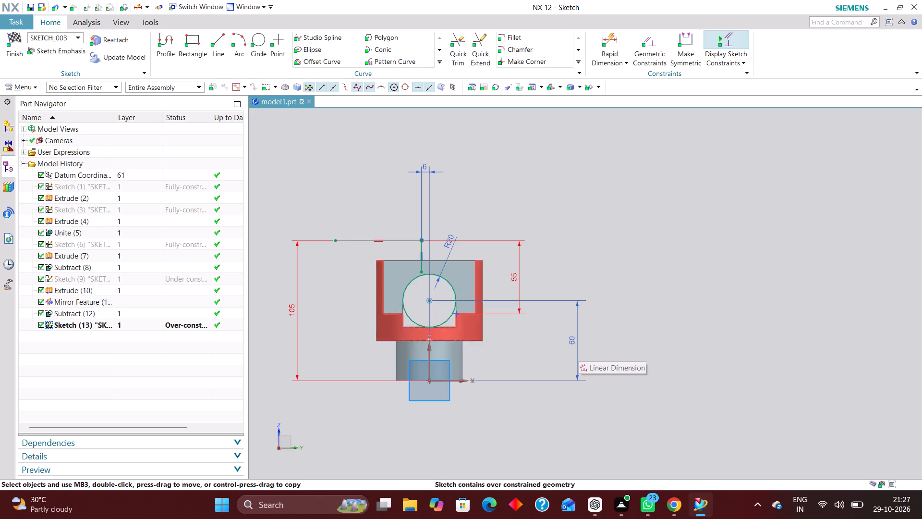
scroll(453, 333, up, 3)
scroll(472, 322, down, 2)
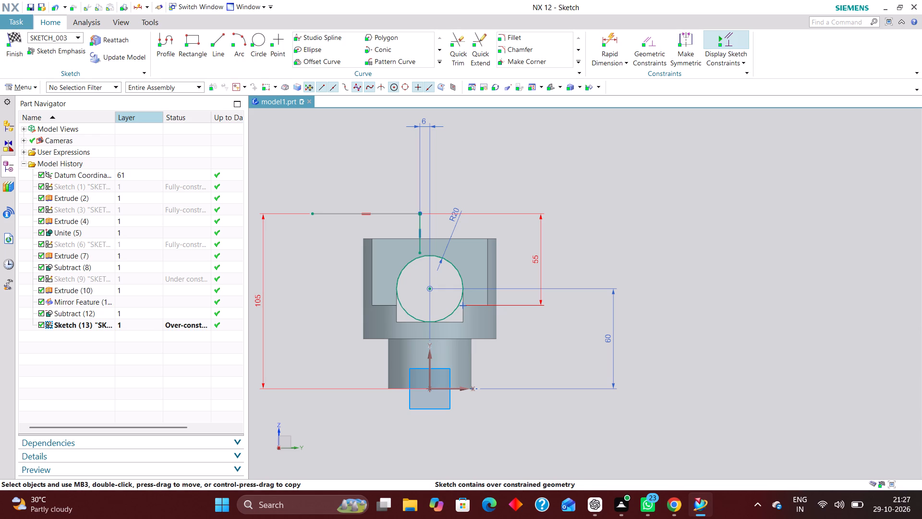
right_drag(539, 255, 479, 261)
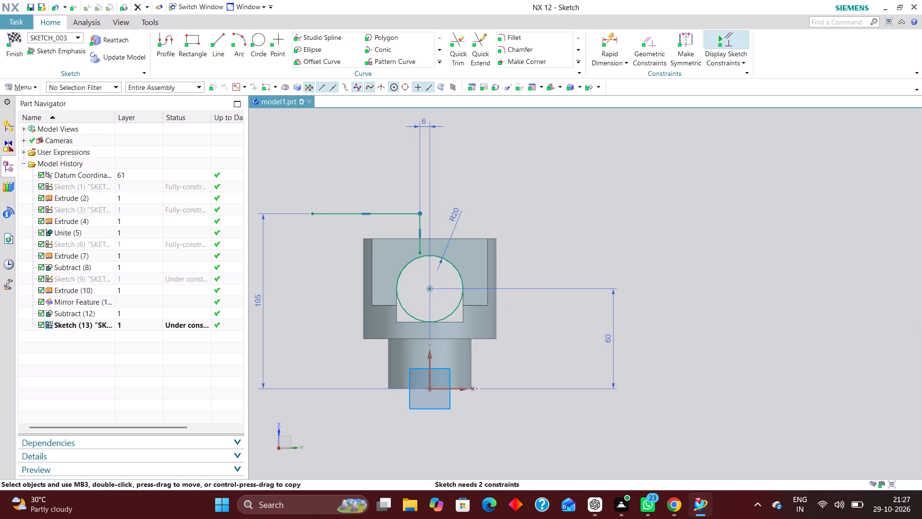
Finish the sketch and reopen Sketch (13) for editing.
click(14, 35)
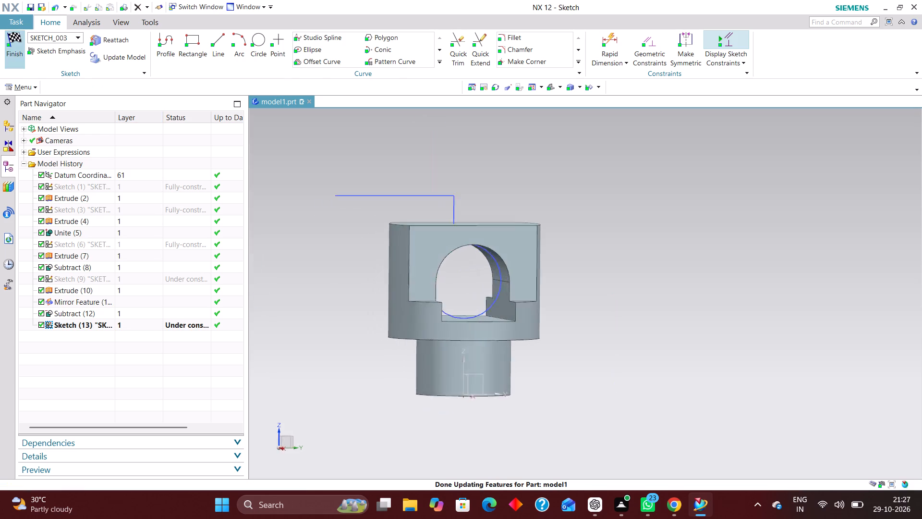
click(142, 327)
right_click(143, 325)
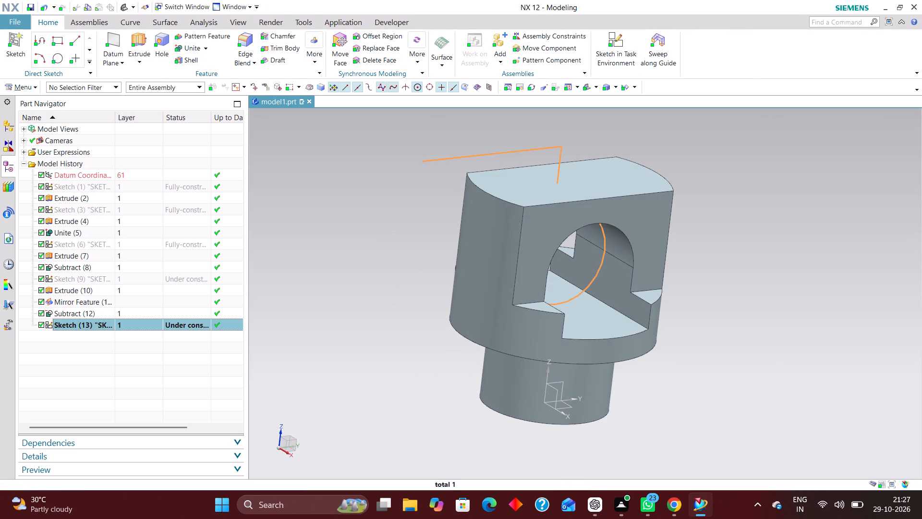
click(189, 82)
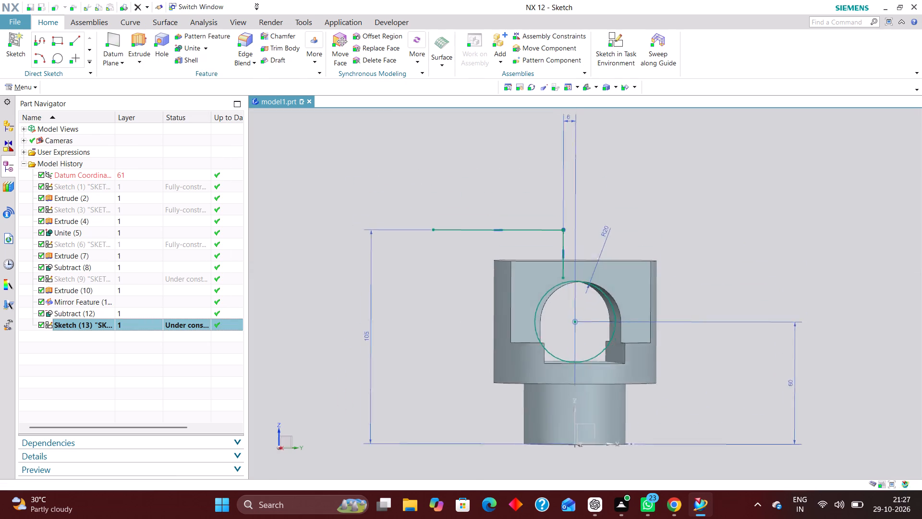
Stretch the short vertical line's lower end into the circle and trim off the part inside the circle.
scroll(479, 309, down, 3)
scroll(520, 313, up, 4)
drag(525, 284, 525, 312)
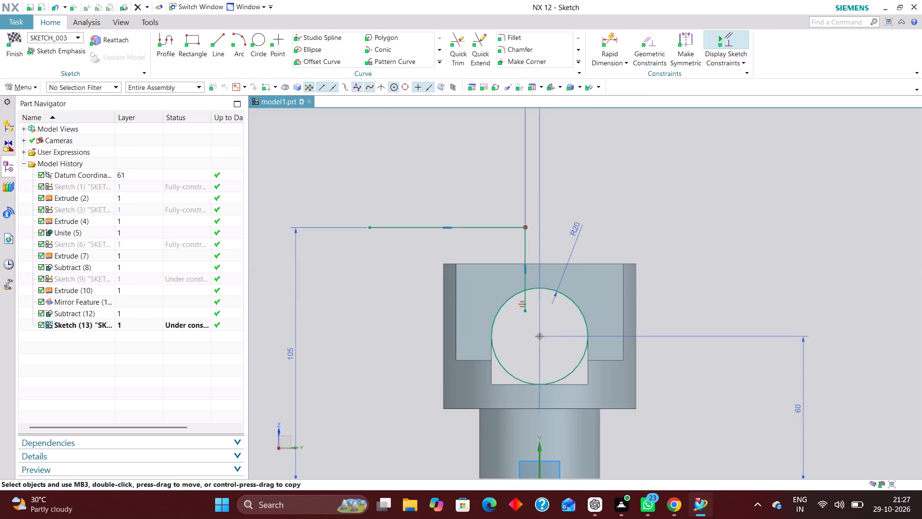
drag(525, 312, 526, 313)
click(457, 50)
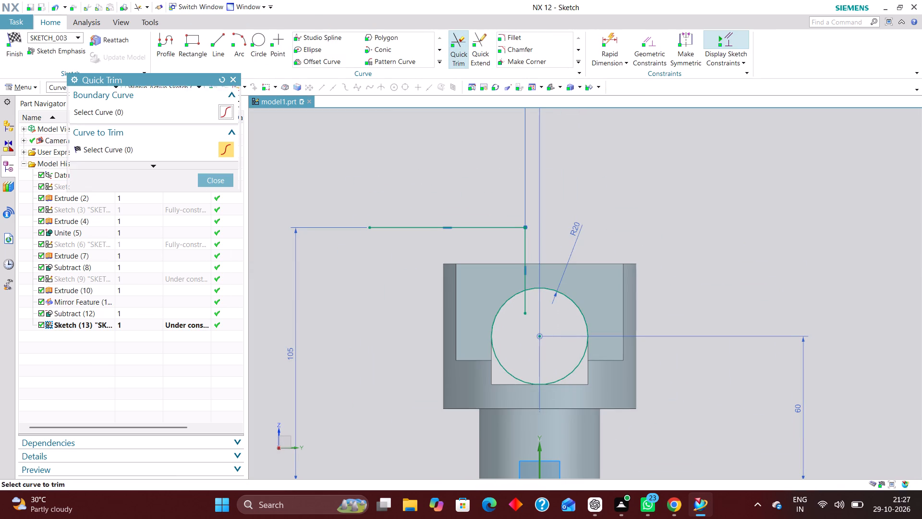
click(525, 306)
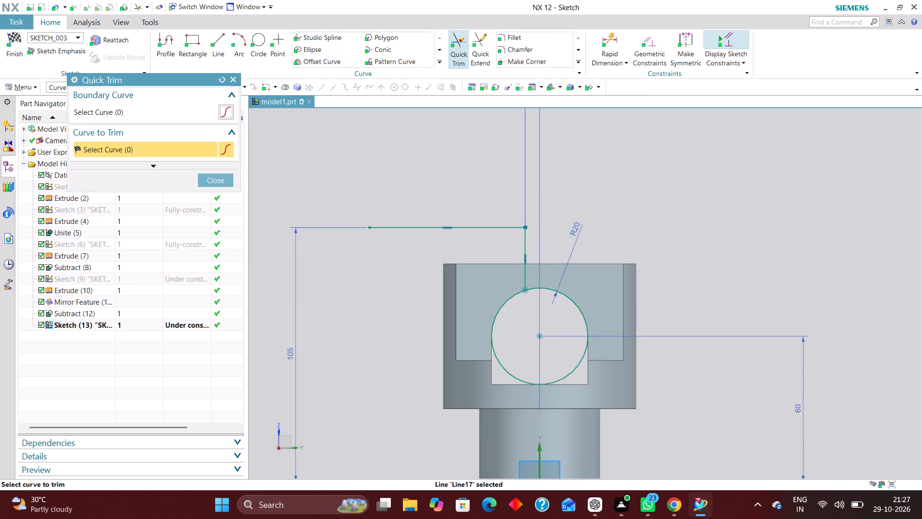
click(224, 181)
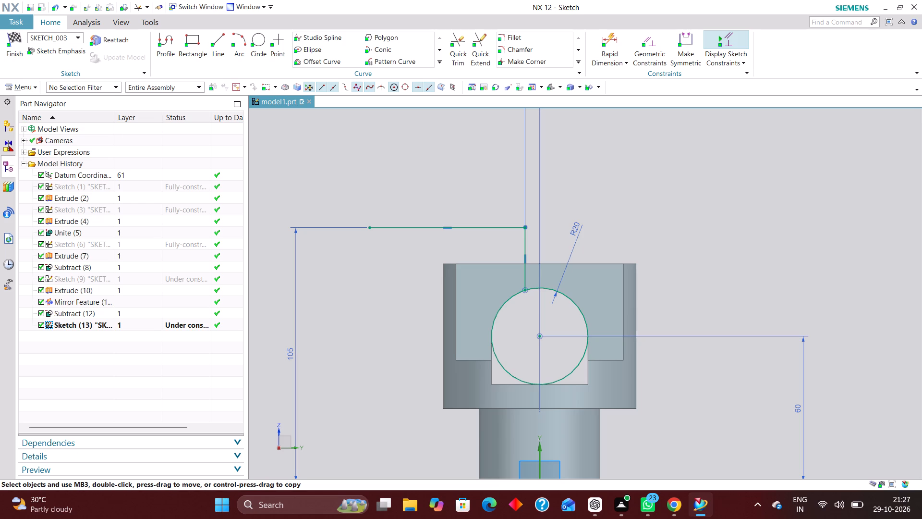
Sketch a vertical line beside the clevis head, about 43 mm from the vertical sketch axis, with its upper end about 68 mm high.
scroll(397, 235, down, 1)
scroll(443, 296, up, 1)
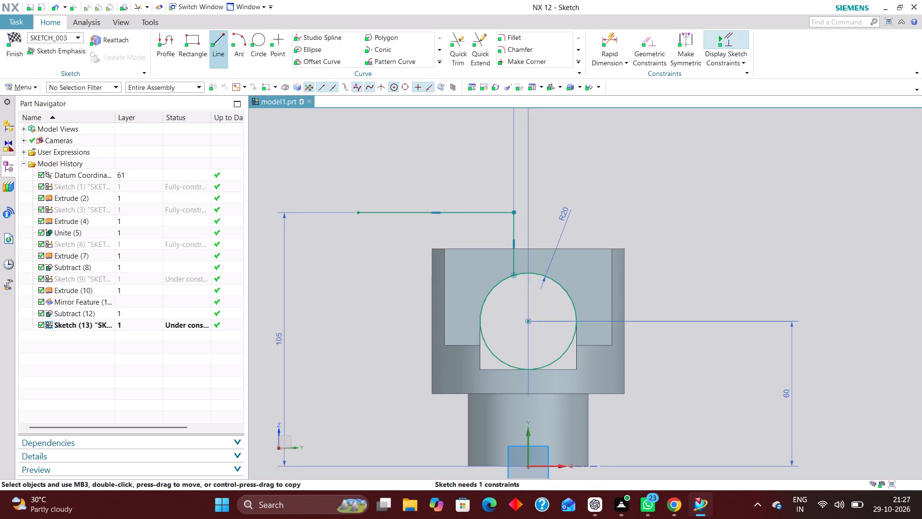
click(218, 38)
click(424, 302)
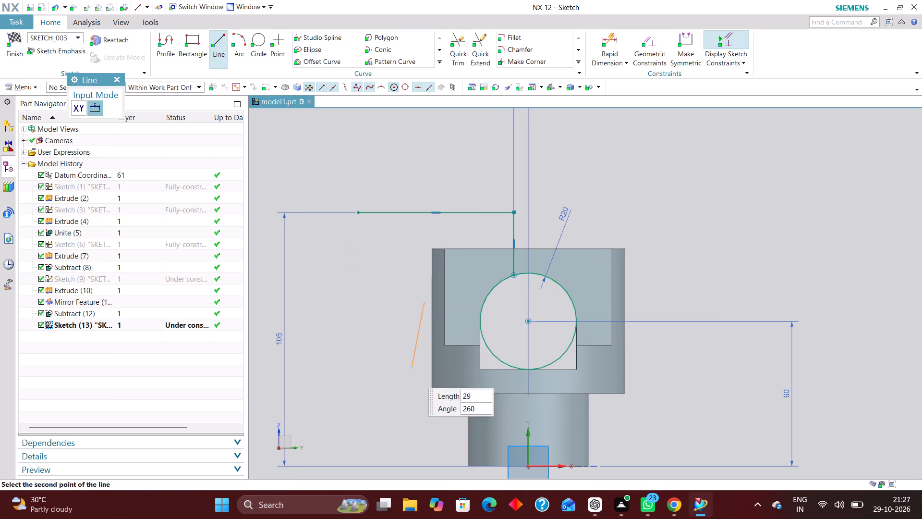
click(426, 421)
scroll(423, 277, down, 2)
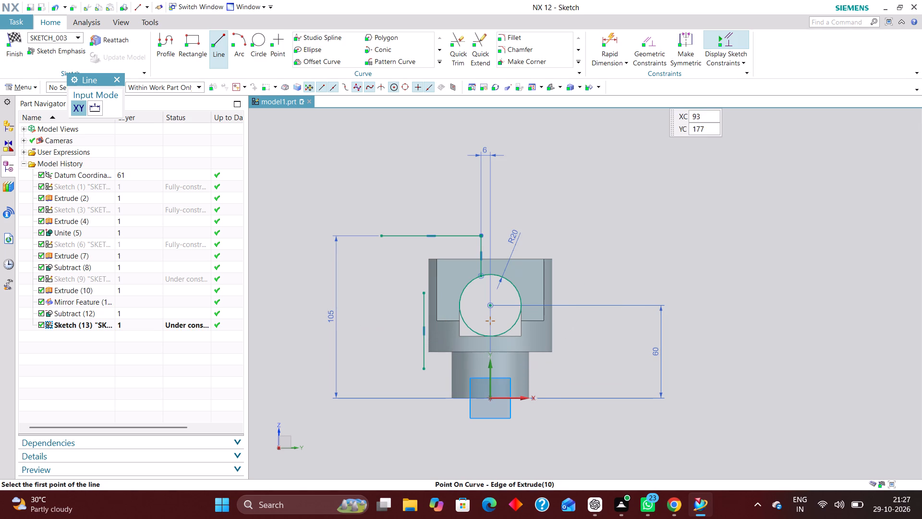
Dimension the new vertical line's upper end from the horizontal sketch axis and set the height to 30+40 mm.
click(599, 43)
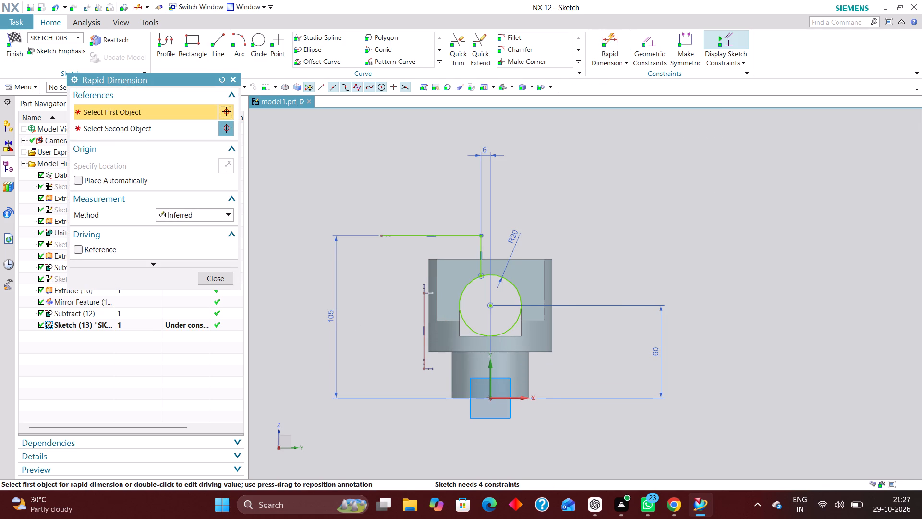
click(516, 398)
click(424, 289)
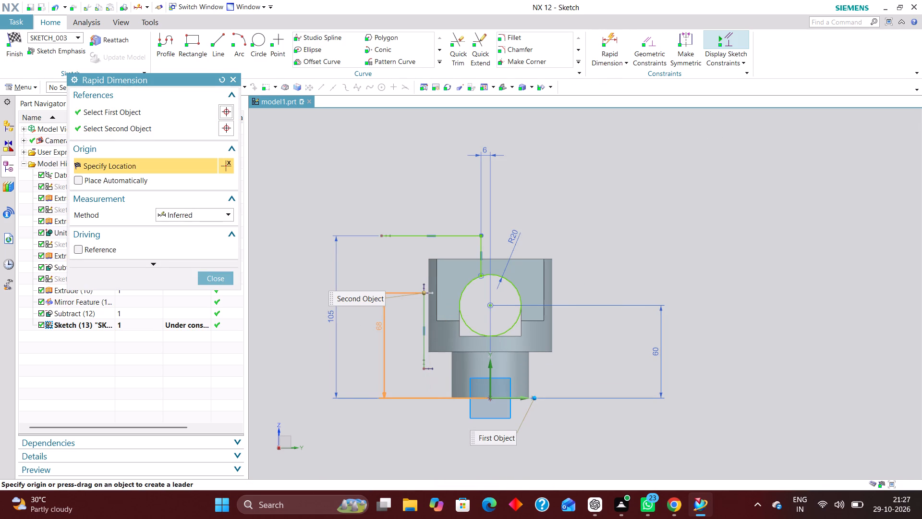
click(374, 346)
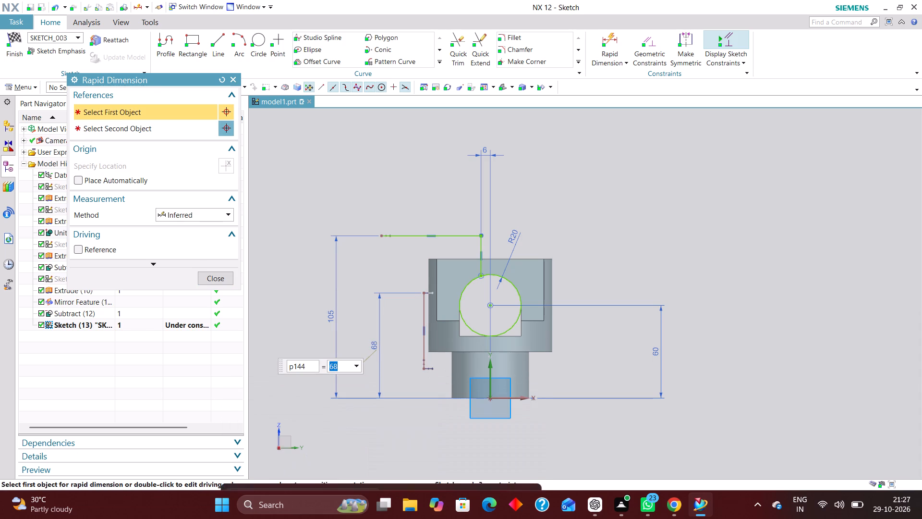
text(30+)
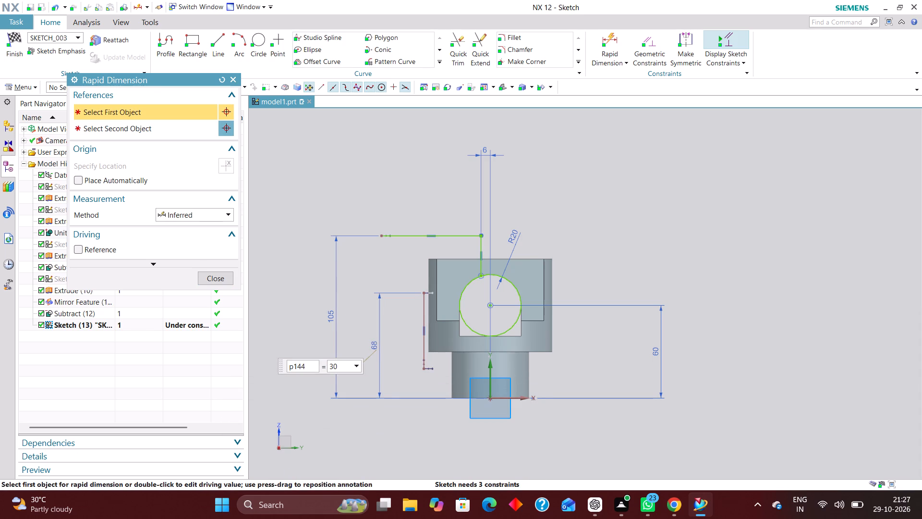
text(40)
key(Return)
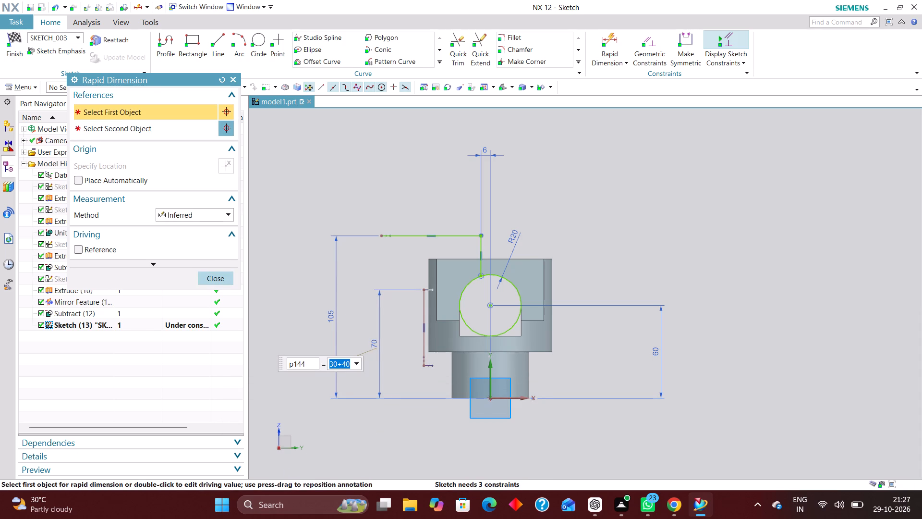
Dimension the new vertical line's distance from the vertical sketch axis and set it to 40 mm.
click(493, 376)
click(422, 351)
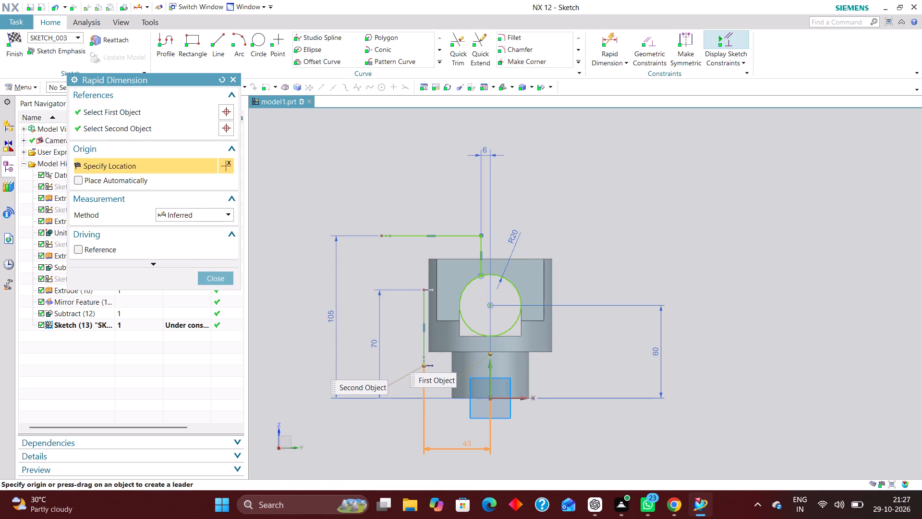
click(467, 444)
text(40)
key(Return)
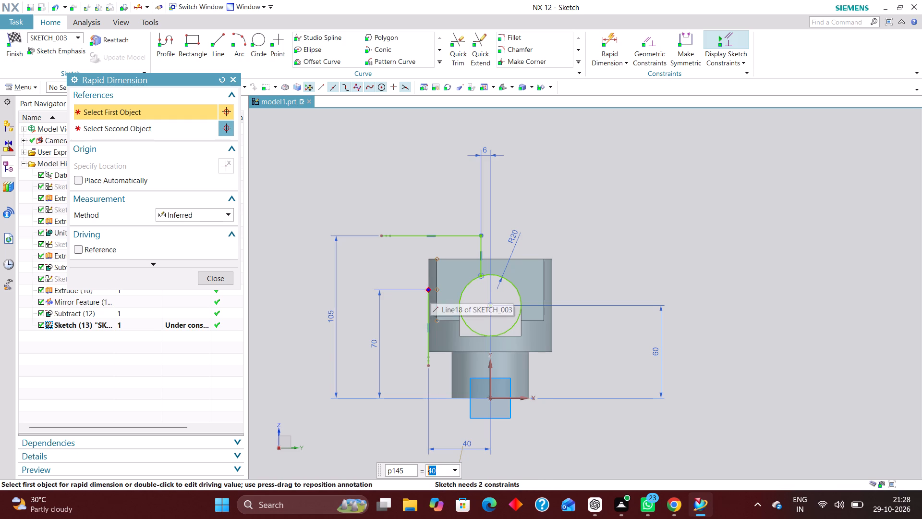
scroll(427, 263, up, 2)
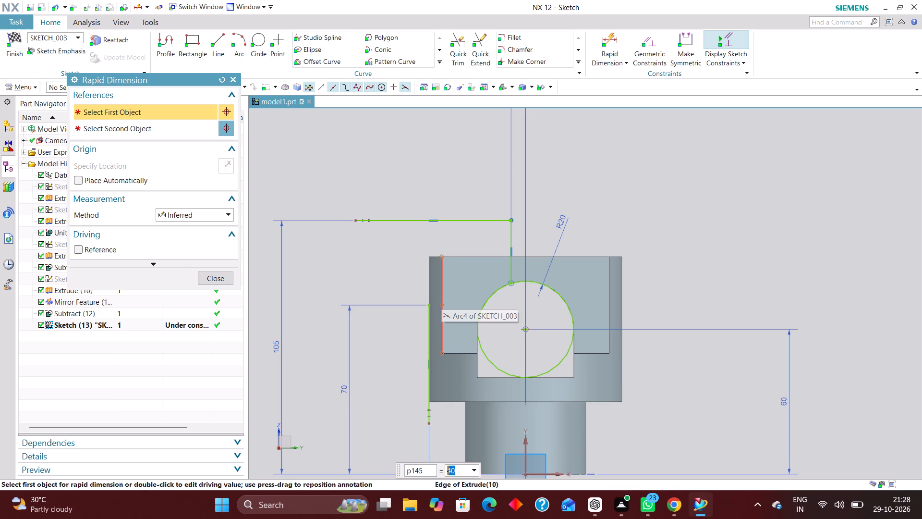
scroll(483, 293, down, 2)
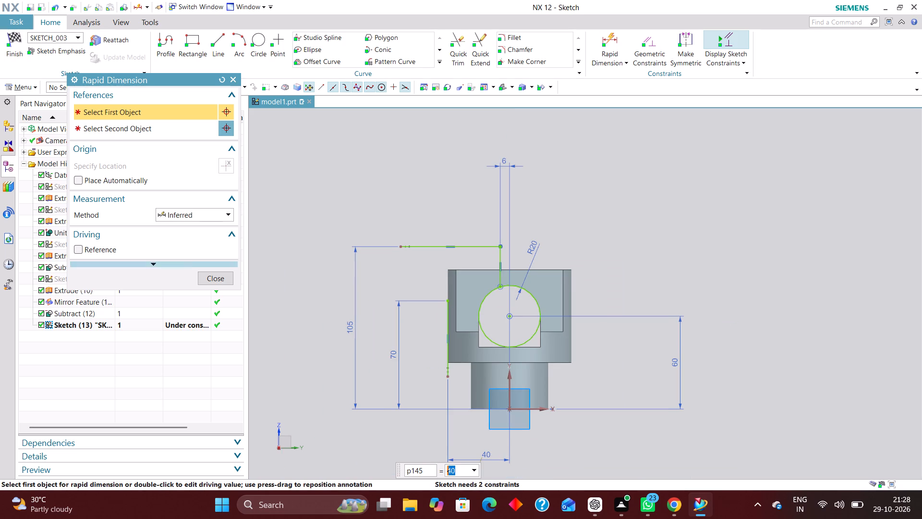
Shorten the top horizontal line and dimension its free end 20 mm from the vertical sketch axis.
click(224, 275)
drag(403, 247, 449, 252)
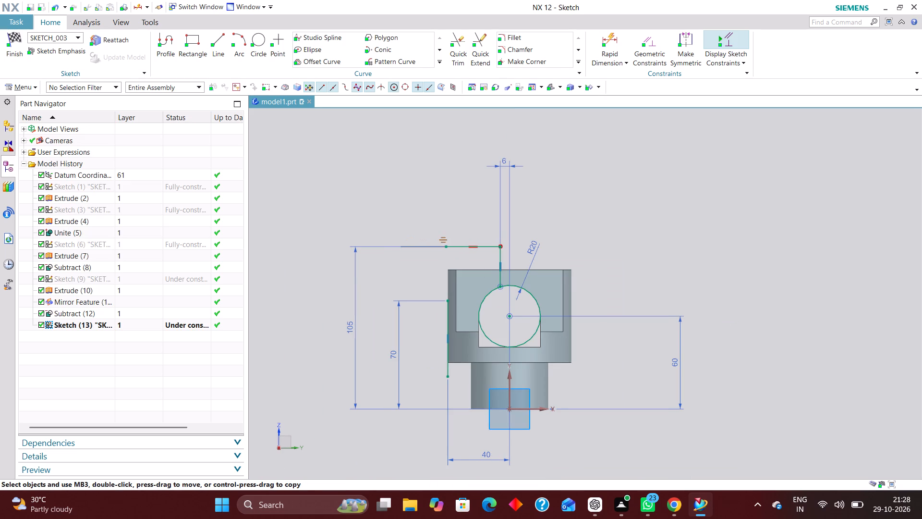
drag(449, 252, 458, 254)
click(611, 40)
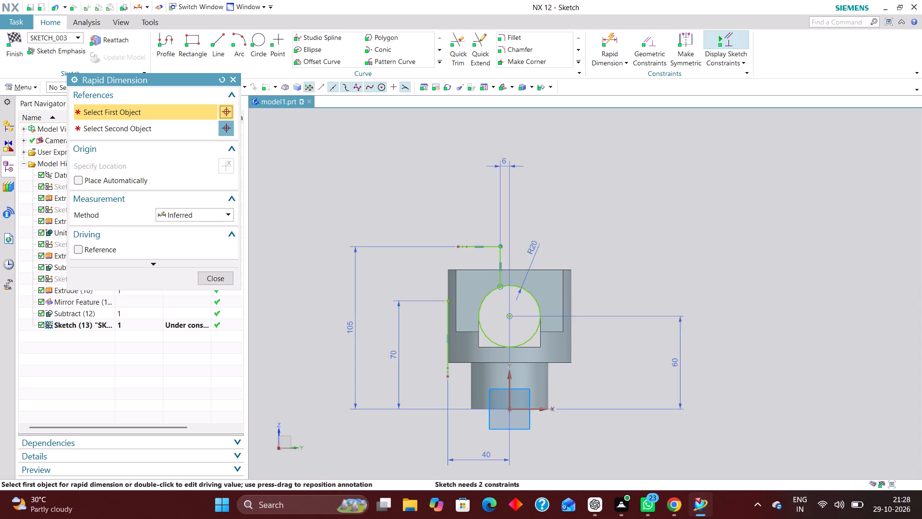
click(457, 243)
click(509, 398)
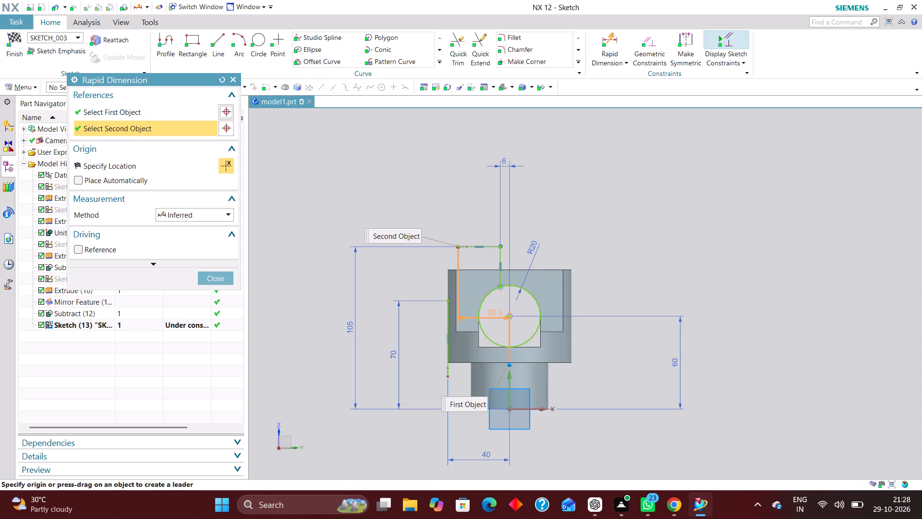
click(478, 186)
key(2)
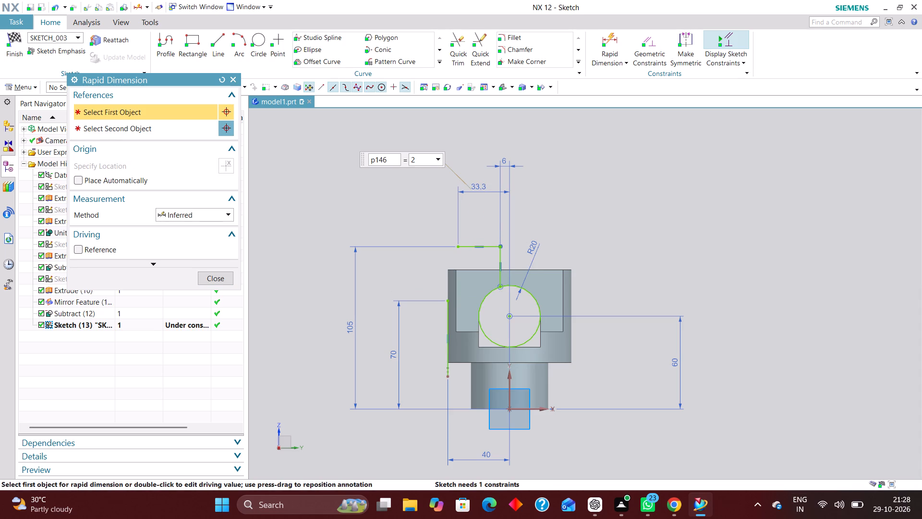
key(0)
key(Return)
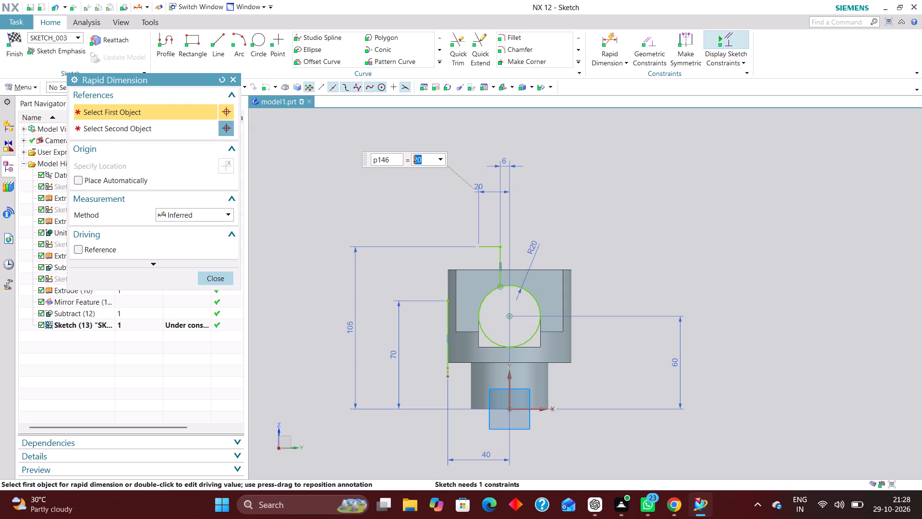
click(222, 274)
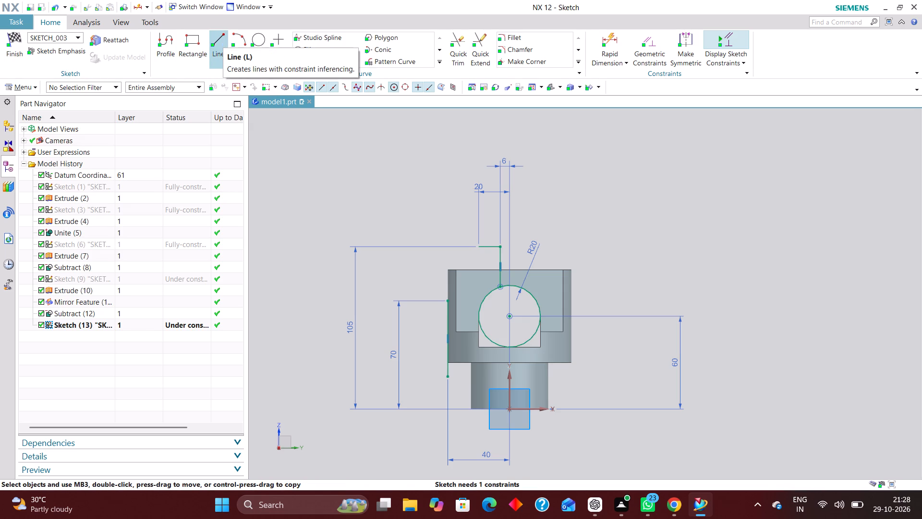
Sketch a slanted line joining the outer vertical line's upper end to the top horizontal line's free end.
click(210, 41)
scroll(465, 313, up, 1)
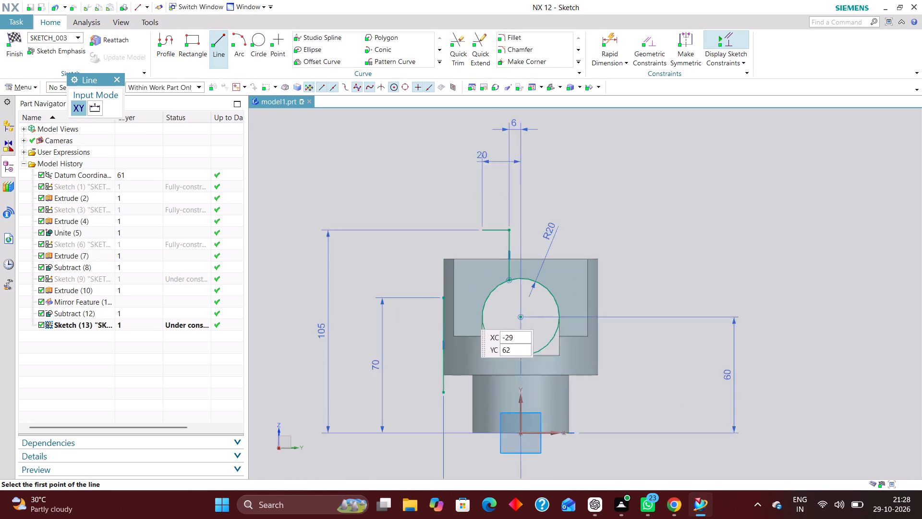
scroll(465, 313, up, 2)
click(432, 290)
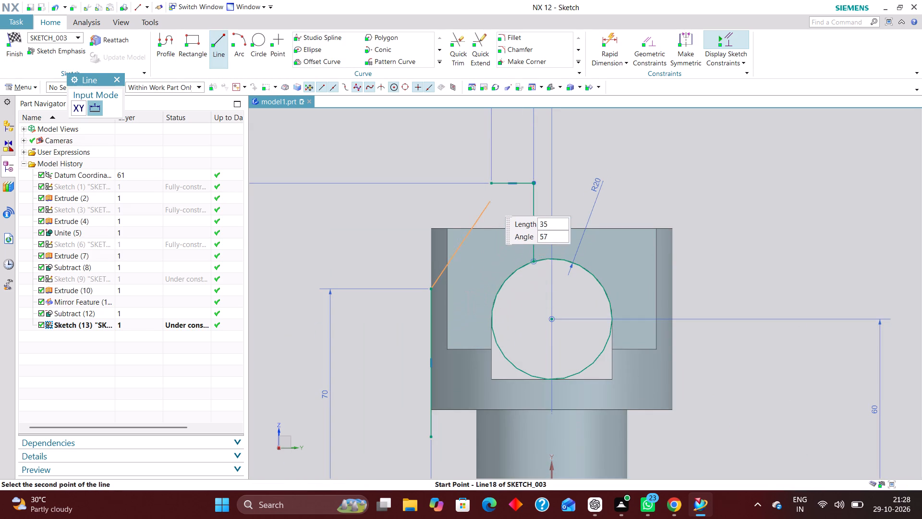
click(489, 184)
Sketch a vertical line about 36 mm long just outside the circle, running down from the circle centre's height.
scroll(523, 246, down, 2)
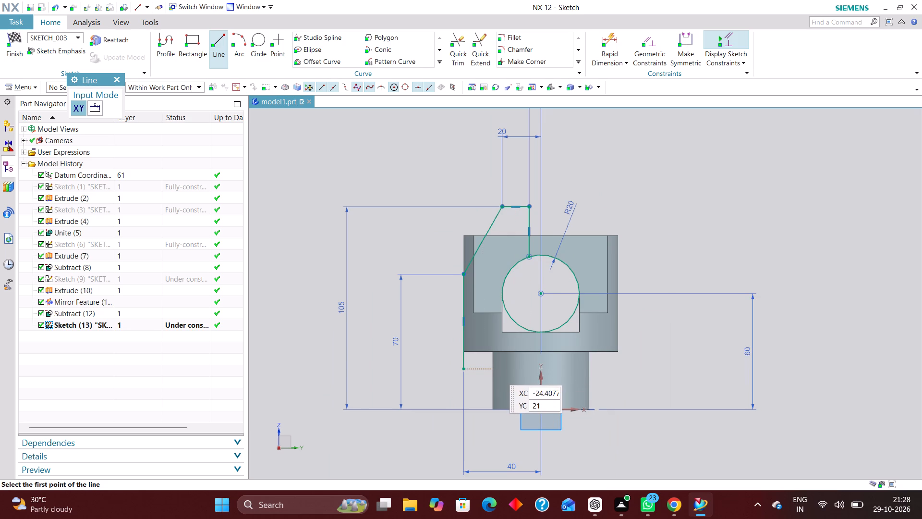
scroll(505, 275, down, 1)
scroll(497, 356, up, 2)
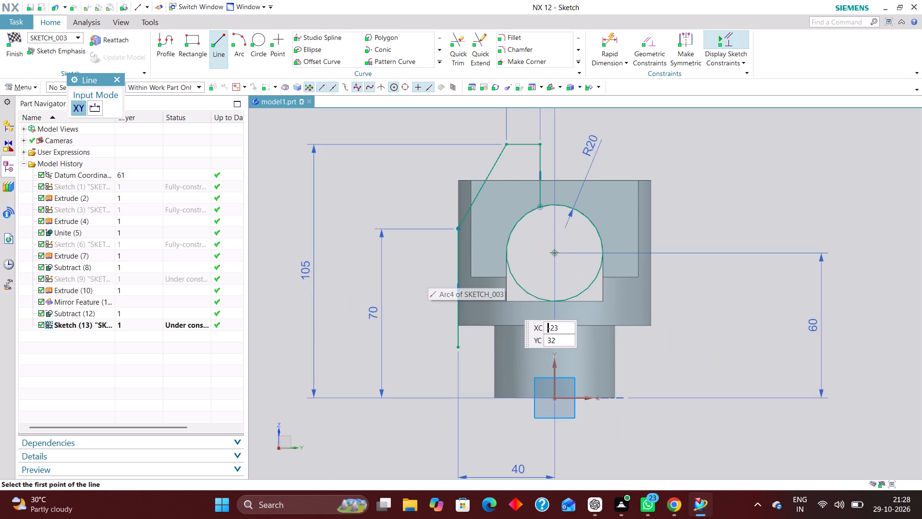
scroll(508, 295, up, 3)
click(494, 215)
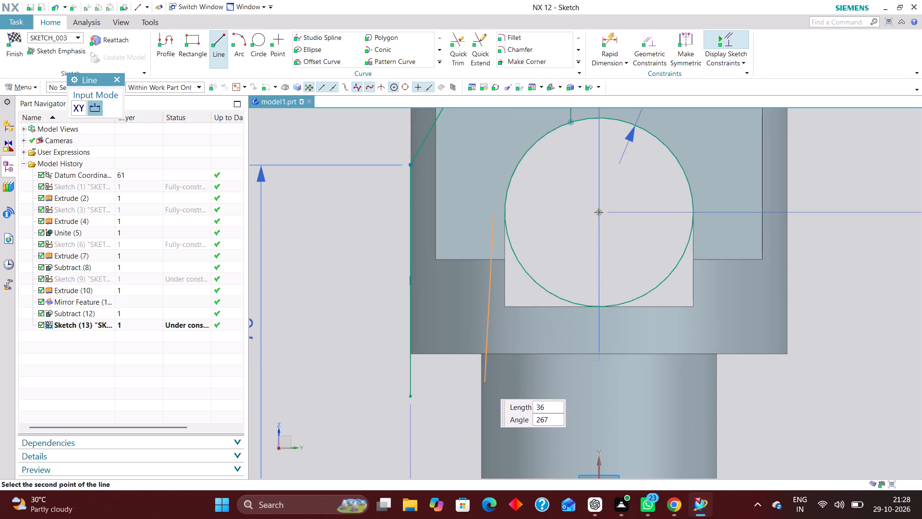
click(498, 380)
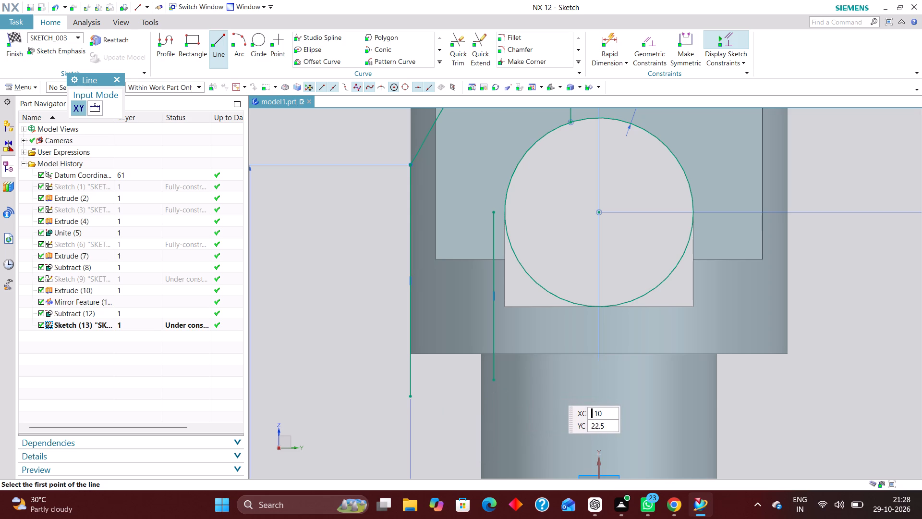
Sketch a horizontal line about 27.5 mm above the horizontal sketch axis, crossing both vertical lines near their lower ends.
scroll(547, 397, down, 2)
scroll(525, 311, up, 3)
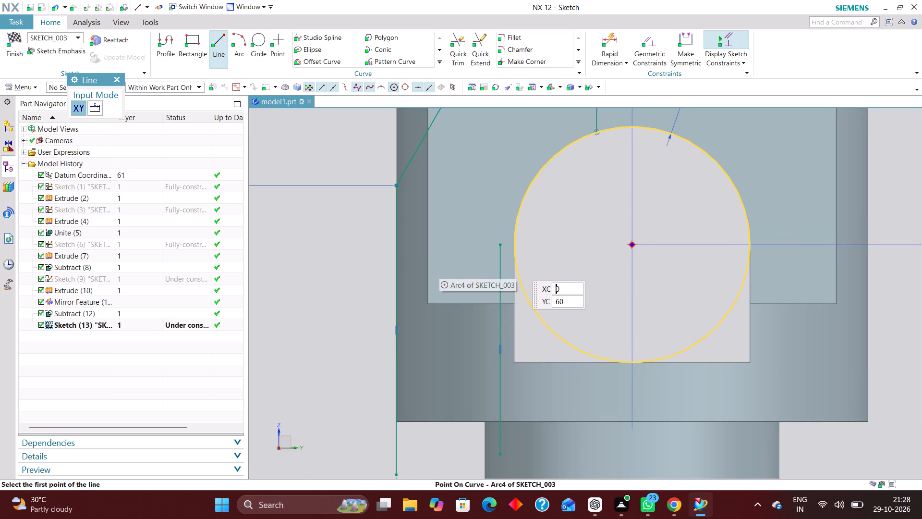
scroll(517, 245, down, 1)
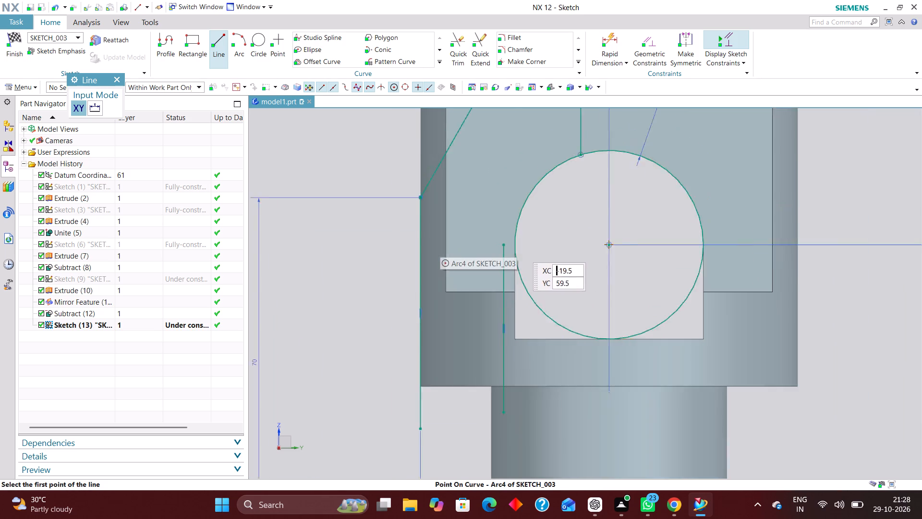
scroll(517, 247, down, 2)
scroll(516, 347, up, 2)
click(356, 379)
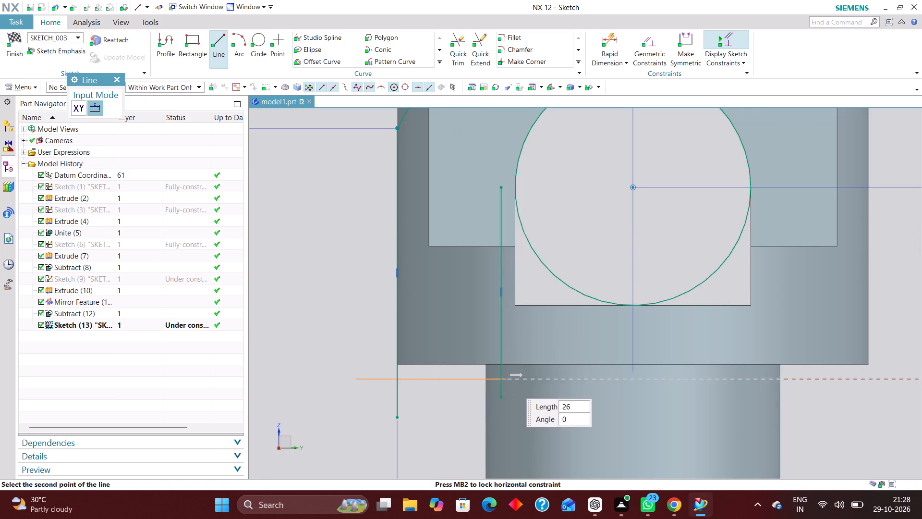
click(522, 381)
Trim the overhanging ends where the lower horizontal line crosses the two vertical lines, leaving closed corners.
scroll(489, 381, down, 3)
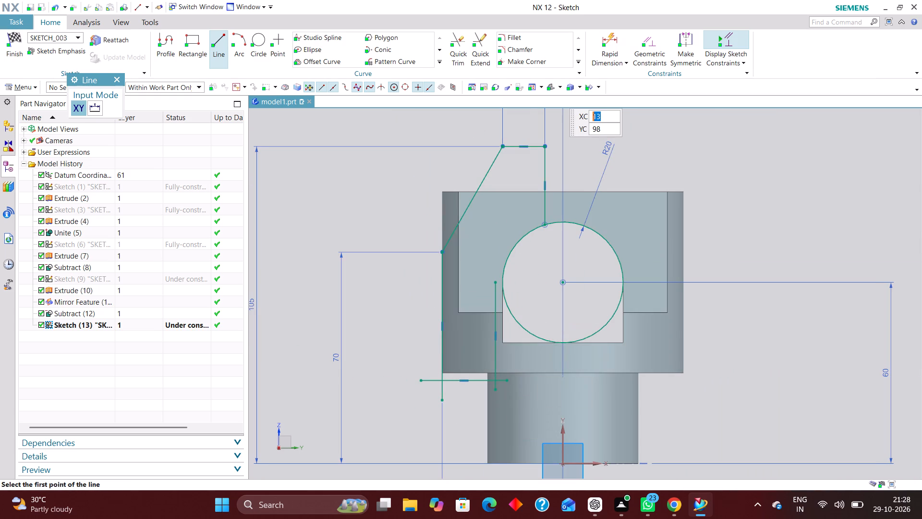
click(464, 43)
click(443, 394)
click(497, 391)
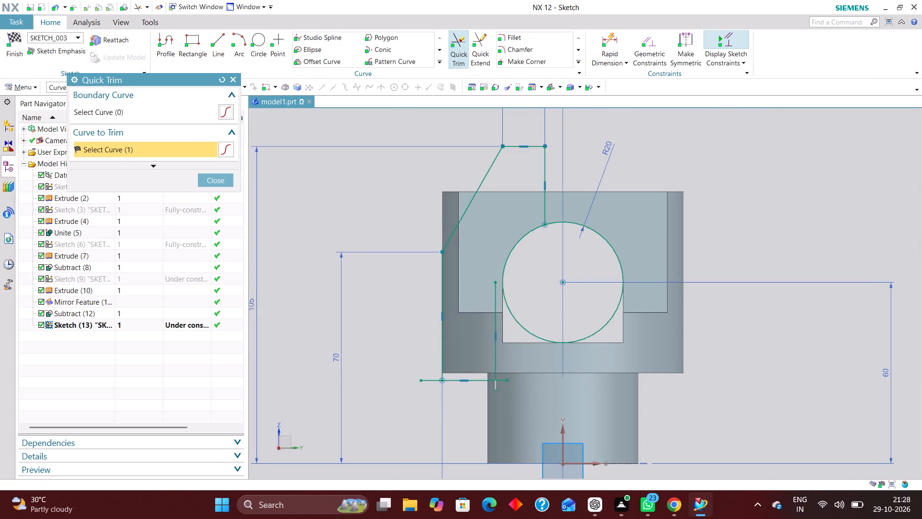
click(502, 374)
click(504, 380)
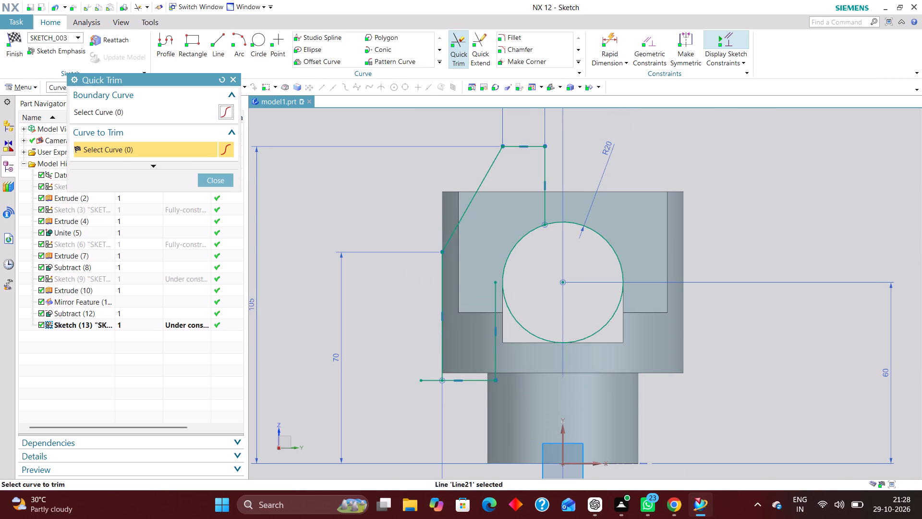
click(430, 381)
Make the inner vertical line tangent to the R20 circle.
scroll(514, 305, up, 3)
click(641, 44)
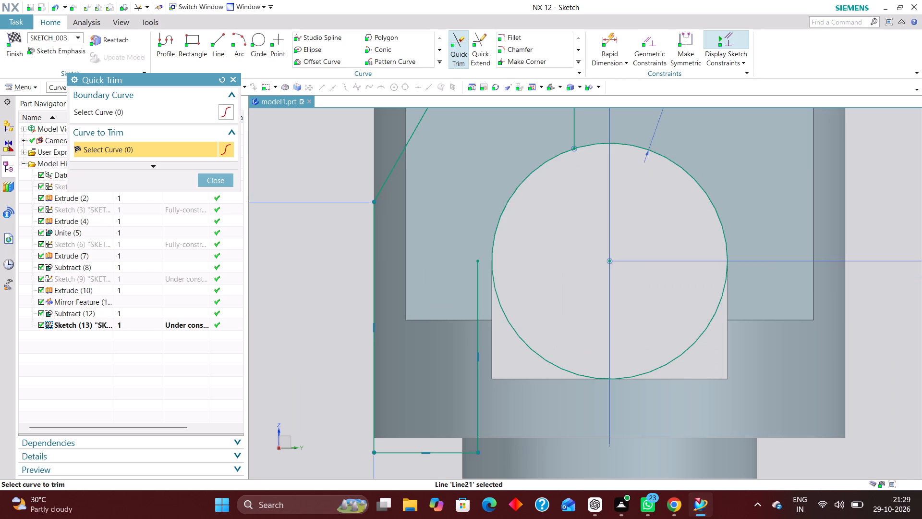
click(114, 118)
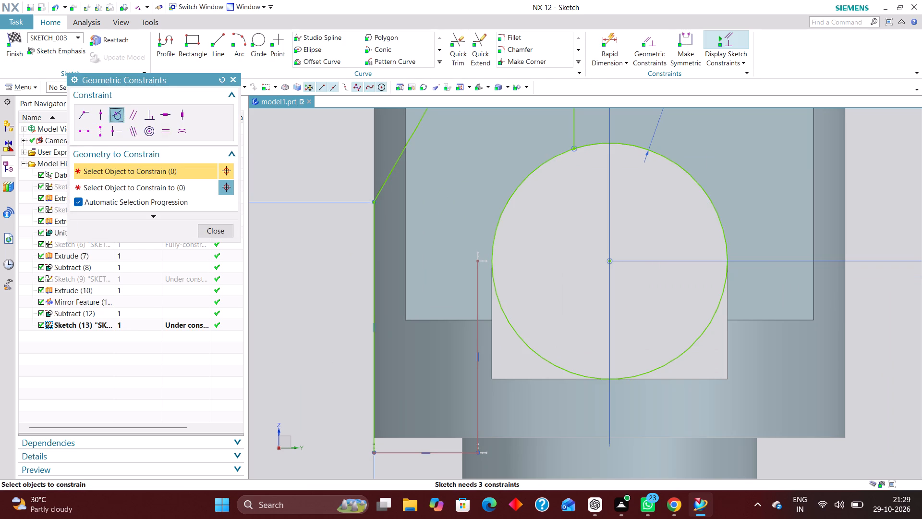
click(512, 324)
click(477, 299)
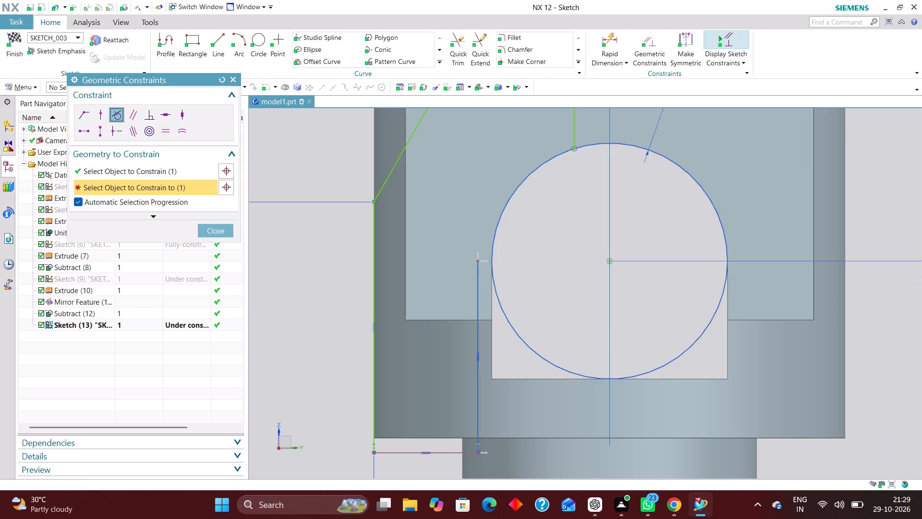
Dimension the bottom horizontal line's height from the horizontal sketch axis and set it to 30 mm.
scroll(459, 240, down, 2)
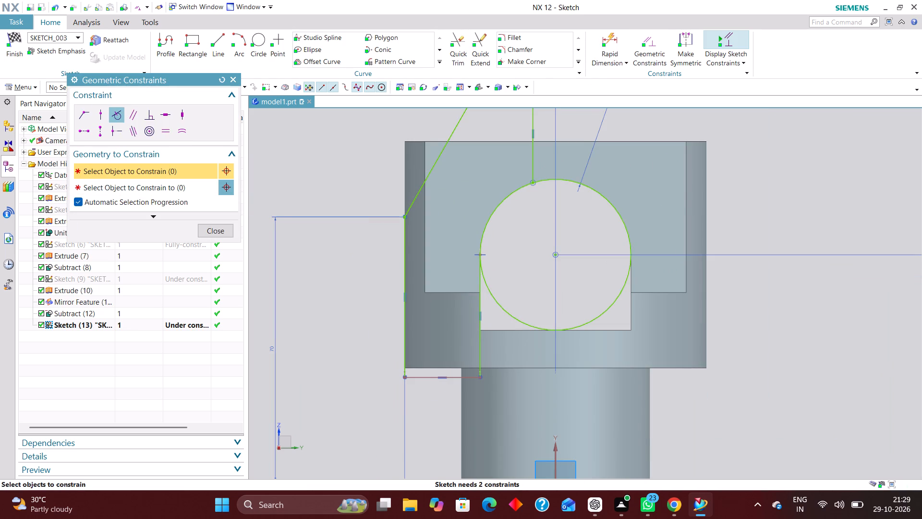
click(614, 37)
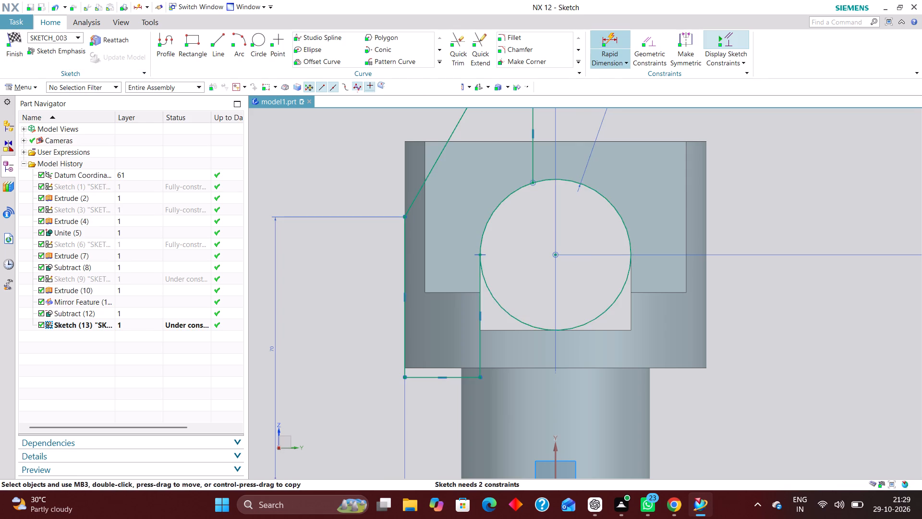
scroll(444, 148, down, 6)
click(538, 367)
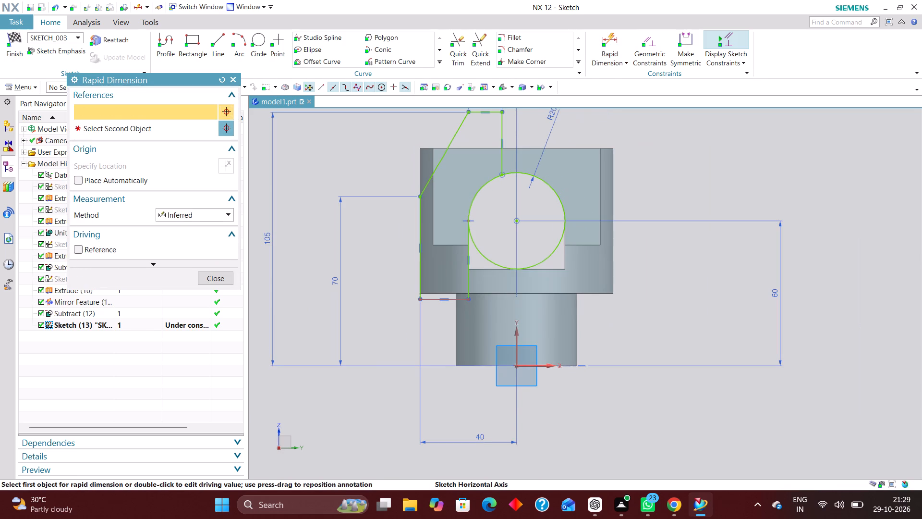
click(446, 301)
click(368, 328)
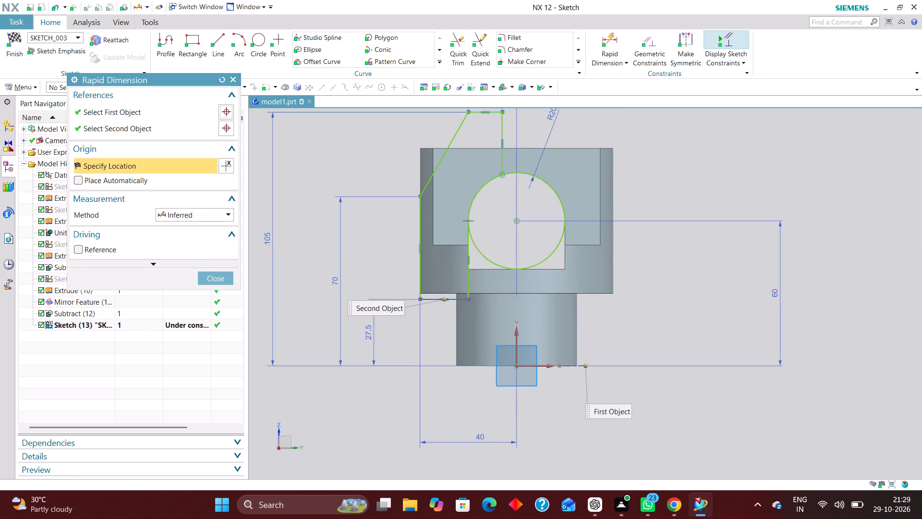
text(30)
key(Return)
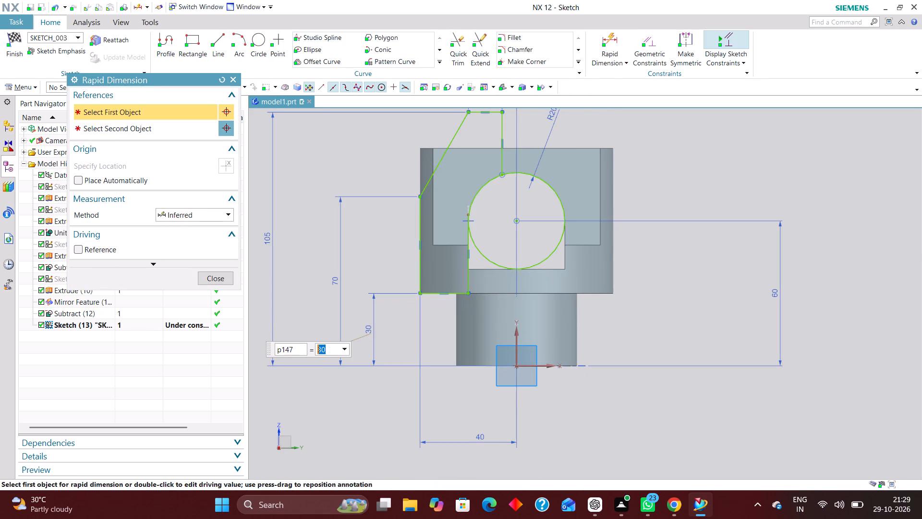
click(219, 280)
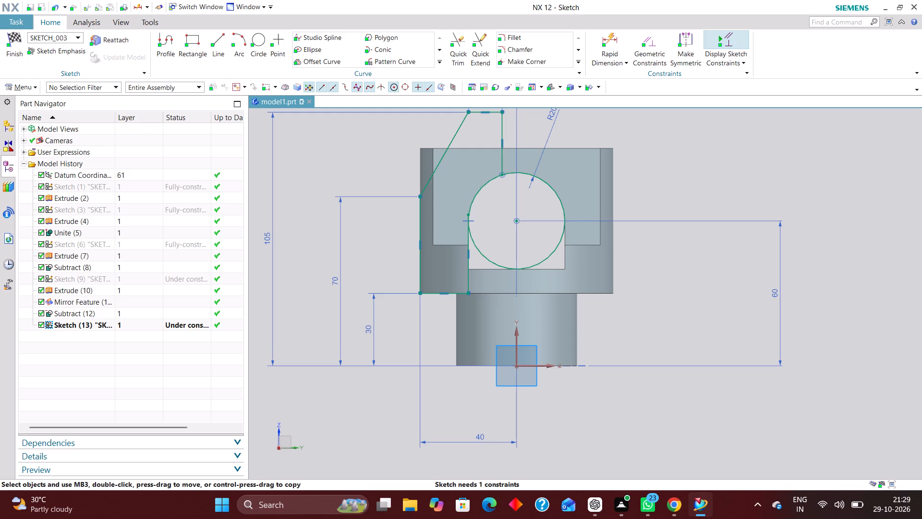
Constrain the inner vertical line's upper endpoint onto the circle with a Point on Curve constraint.
click(451, 40)
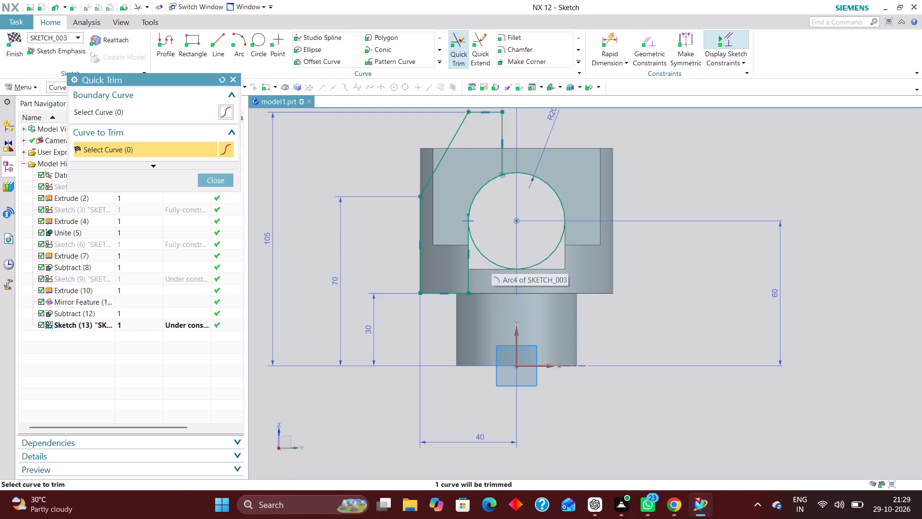
click(235, 80)
click(659, 38)
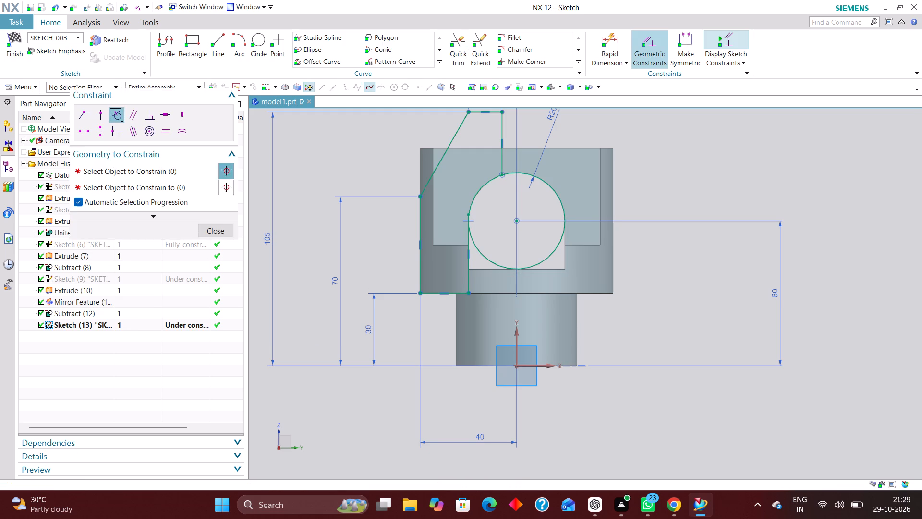
click(102, 114)
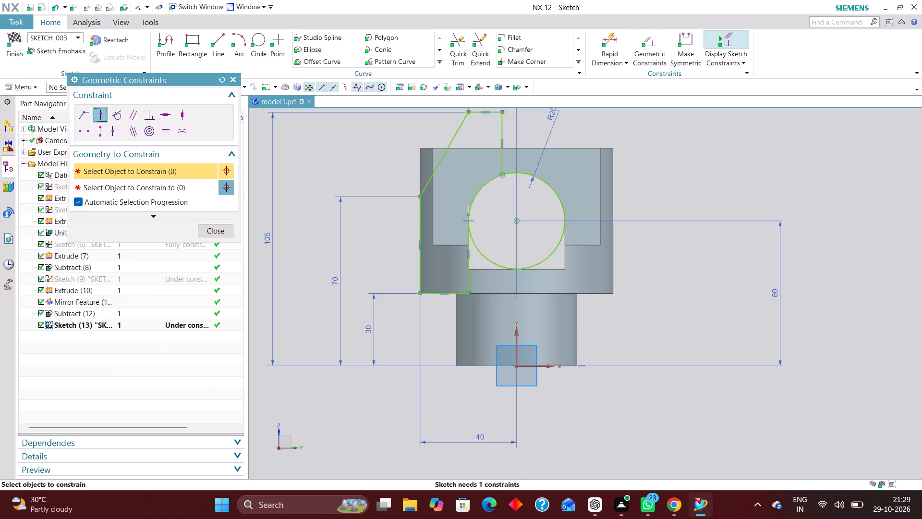
scroll(444, 213, up, 4)
click(497, 214)
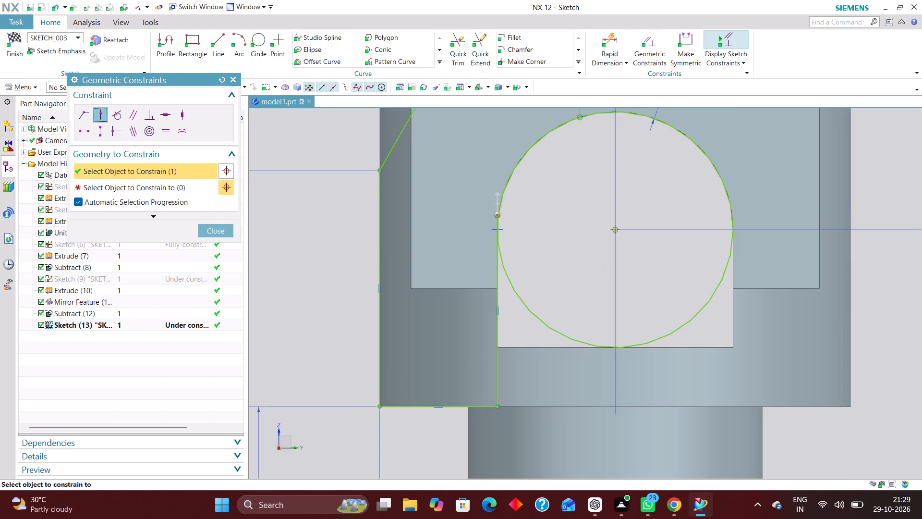
click(501, 260)
Trim the circle down to the arc between the inner vertical line and the short upper vertical line, and finish the sketch.
scroll(444, 174, down, 3)
scroll(536, 216, down, 2)
scroll(554, 164, up, 2)
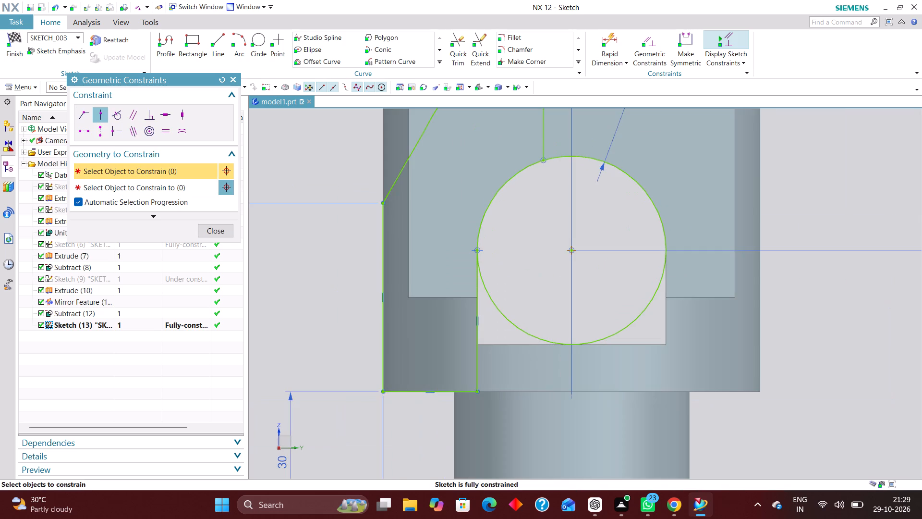
click(461, 43)
click(500, 312)
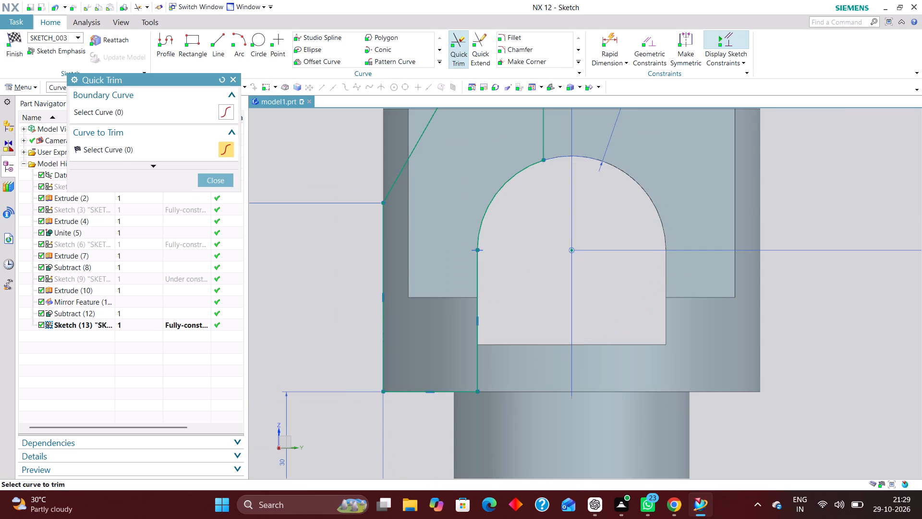
scroll(534, 289, down, 3)
click(218, 174)
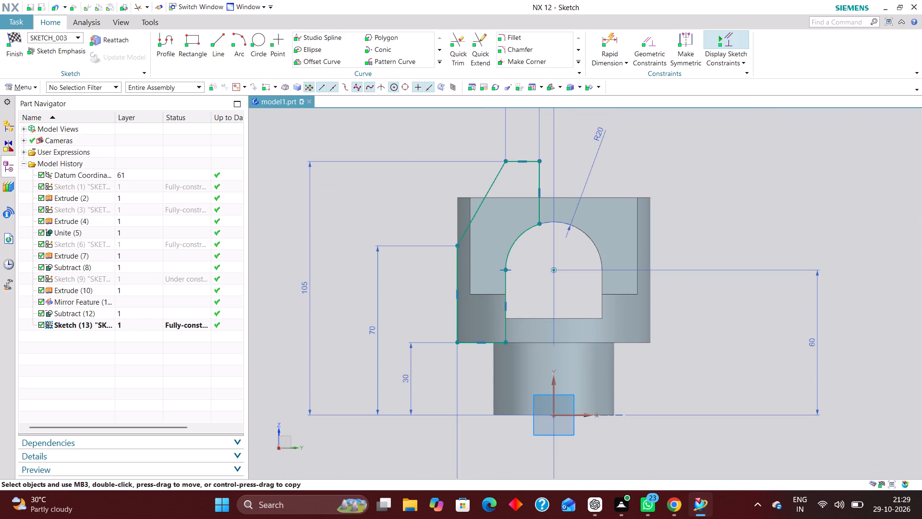
click(16, 39)
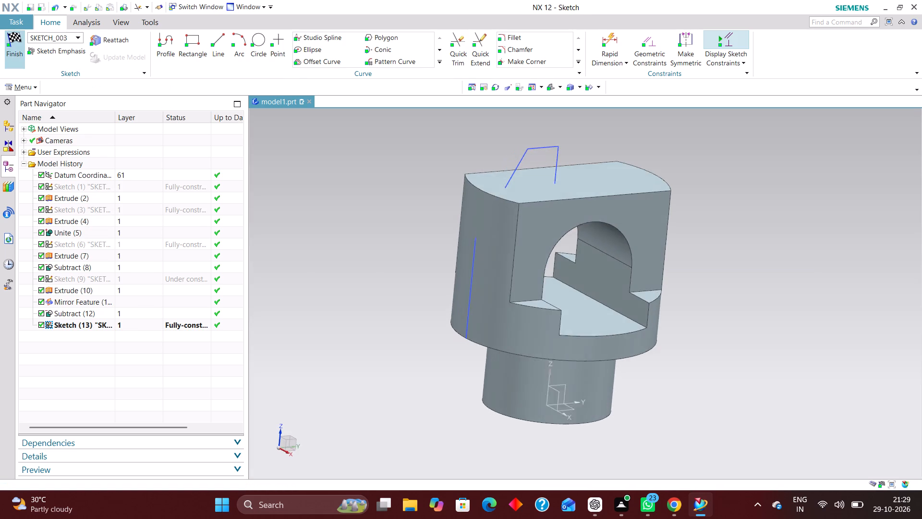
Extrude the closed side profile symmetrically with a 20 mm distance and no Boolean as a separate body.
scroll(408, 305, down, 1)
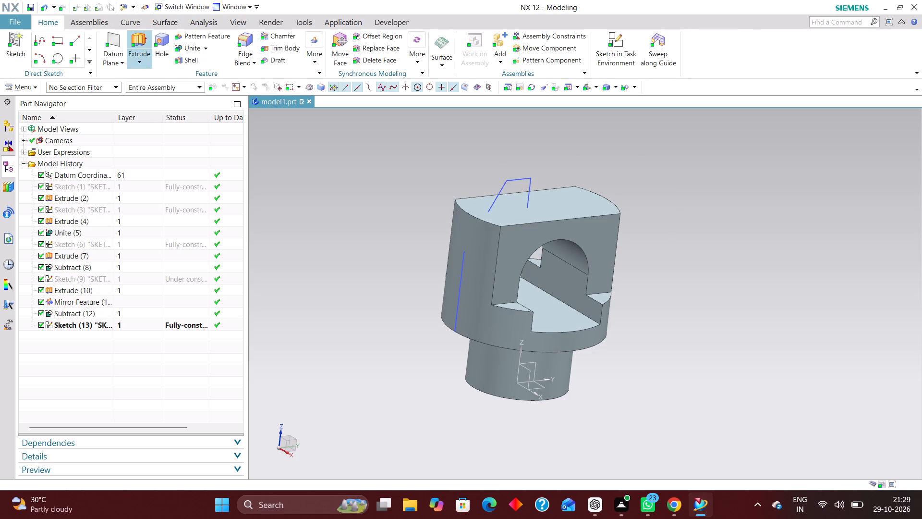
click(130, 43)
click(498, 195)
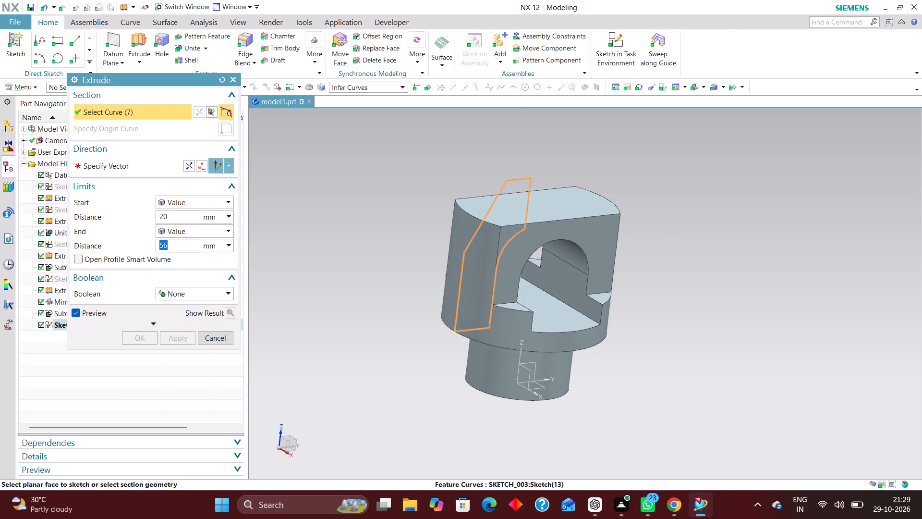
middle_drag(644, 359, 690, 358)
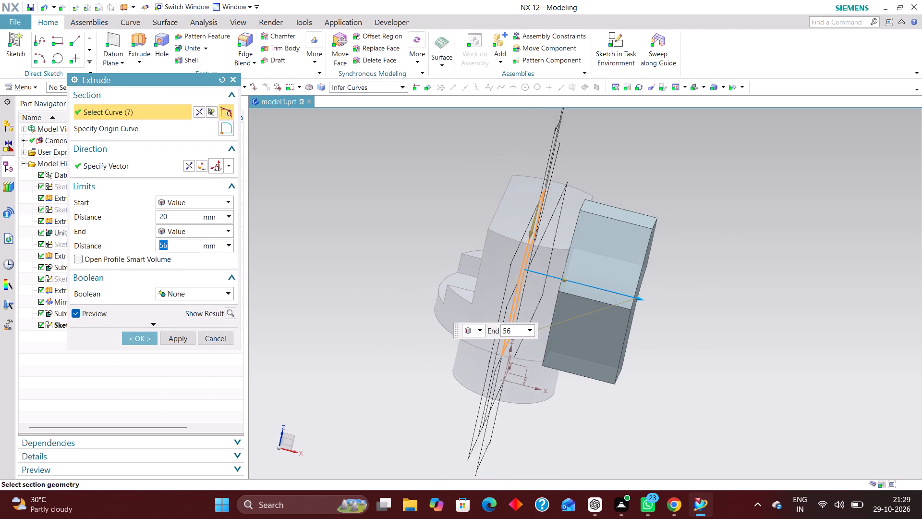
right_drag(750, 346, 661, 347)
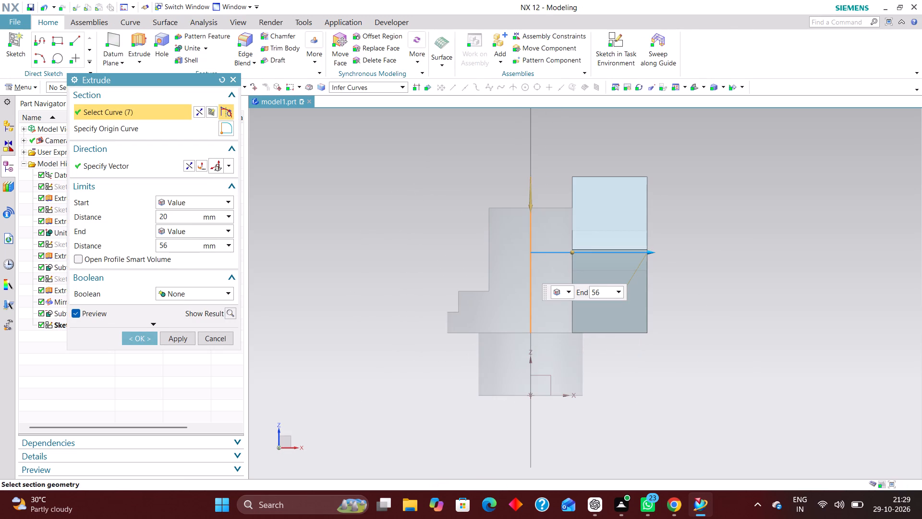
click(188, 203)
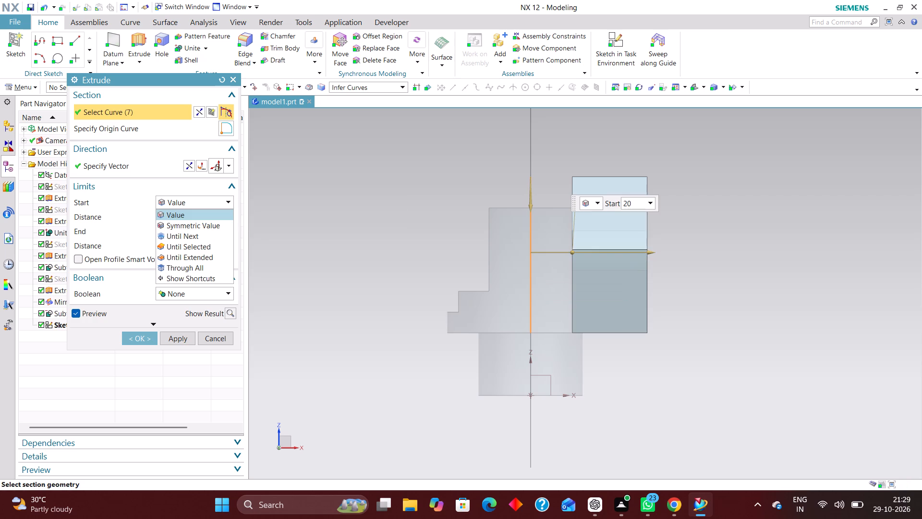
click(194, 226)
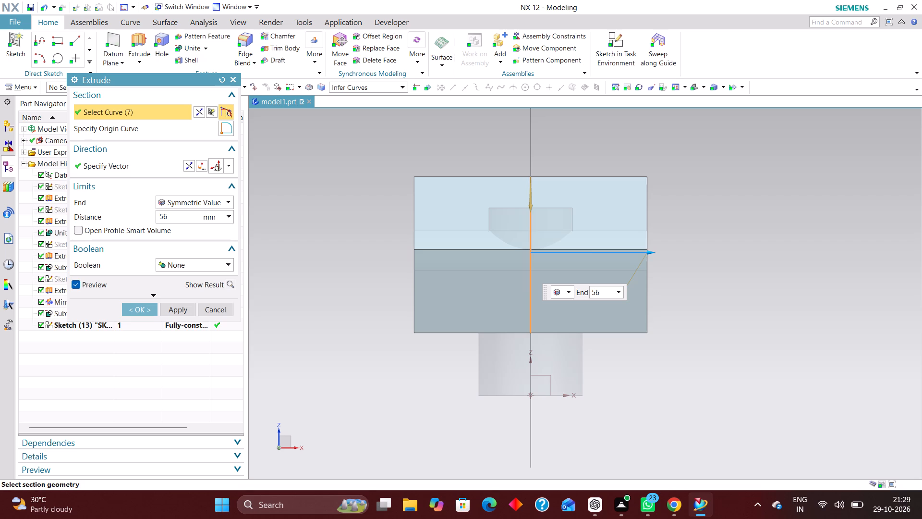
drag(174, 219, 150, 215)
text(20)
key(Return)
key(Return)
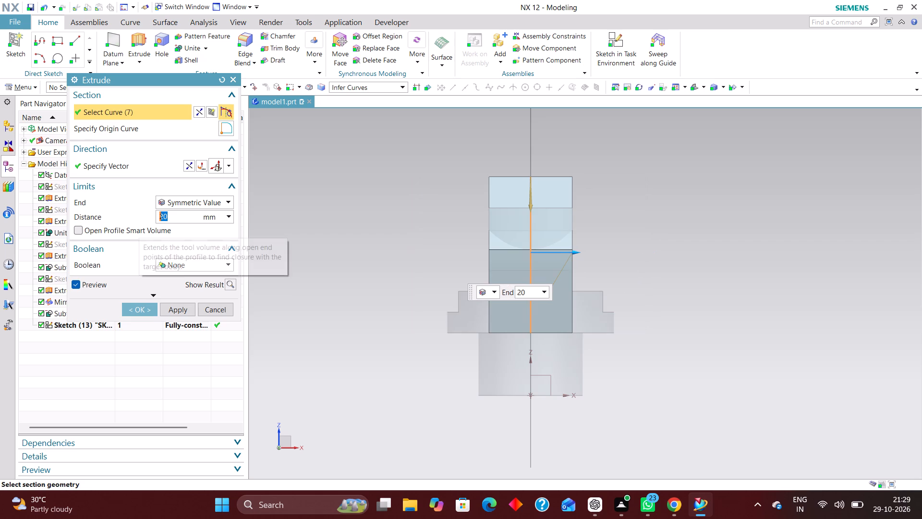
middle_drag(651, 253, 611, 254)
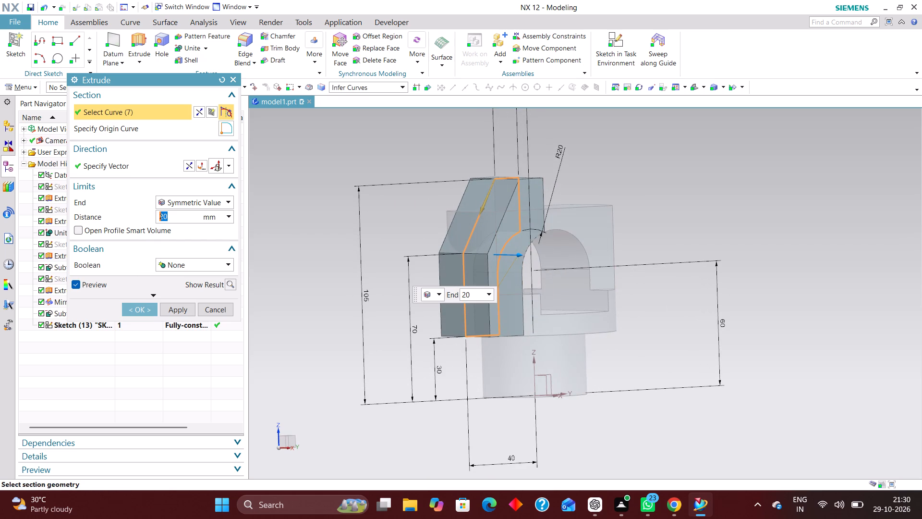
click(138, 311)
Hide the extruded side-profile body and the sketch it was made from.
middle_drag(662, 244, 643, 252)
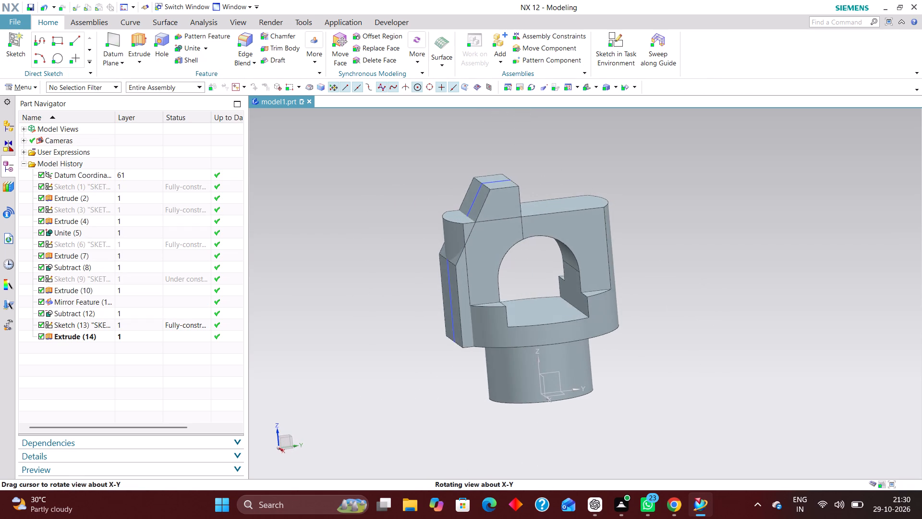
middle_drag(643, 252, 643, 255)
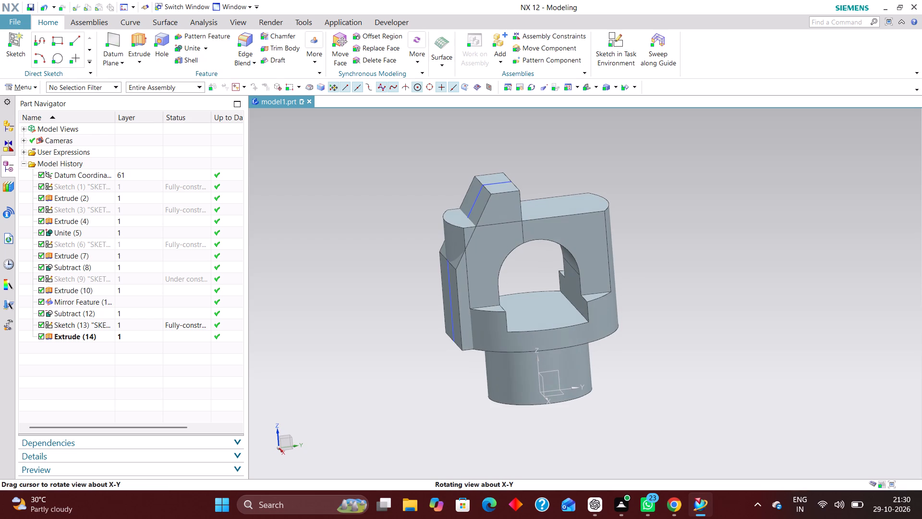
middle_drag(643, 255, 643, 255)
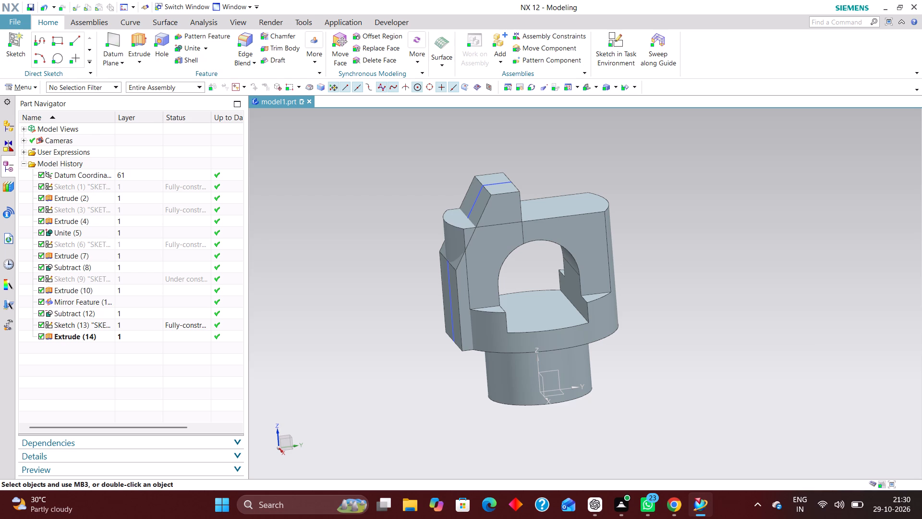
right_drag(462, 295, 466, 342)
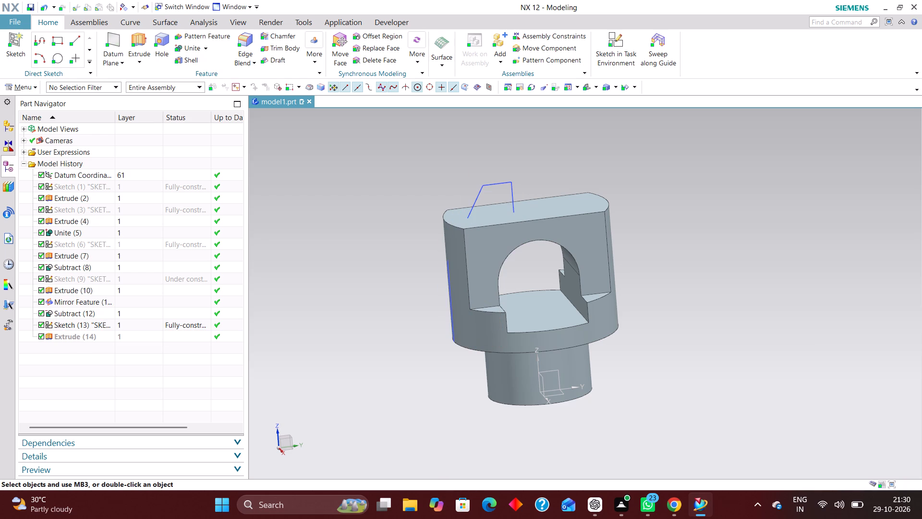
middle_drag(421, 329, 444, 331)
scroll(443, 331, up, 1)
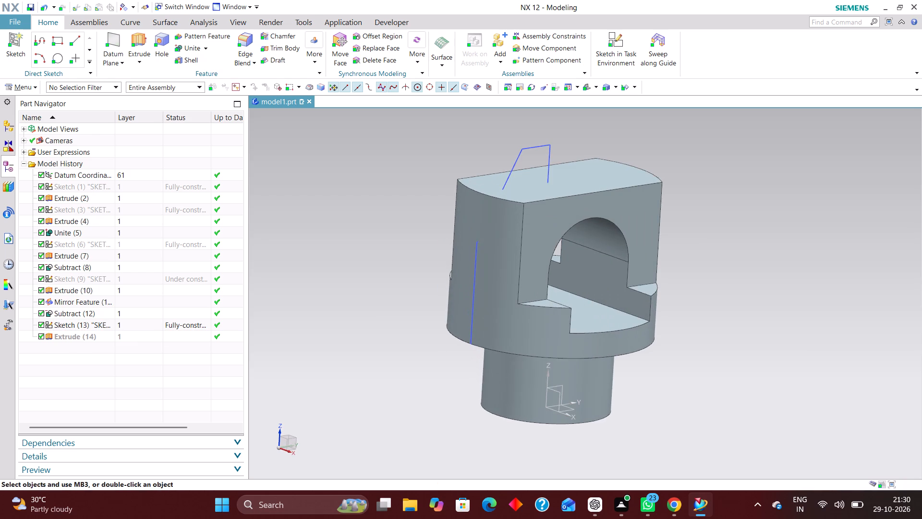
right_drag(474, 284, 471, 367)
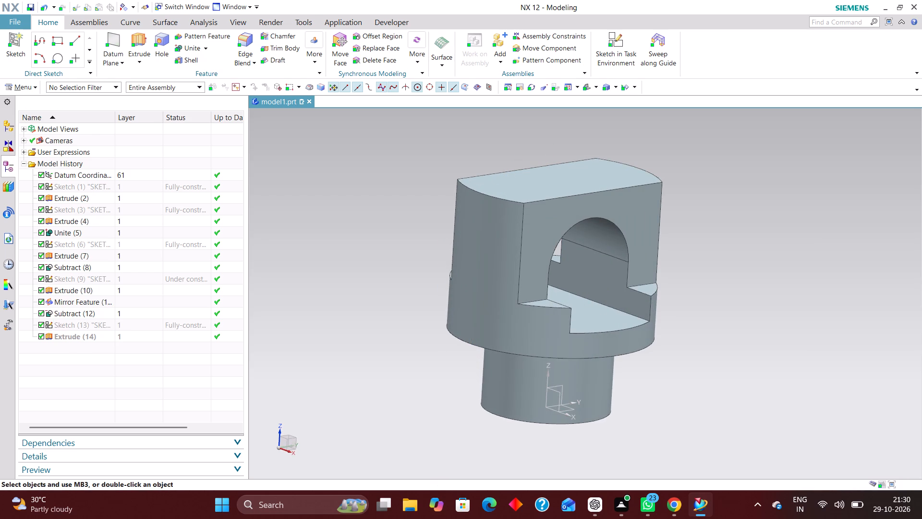
Delete the side-profile sketch, Sketch (13), together with the extrusion that depends on it.
drag(148, 325, 152, 324)
right_click(153, 321)
click(141, 351)
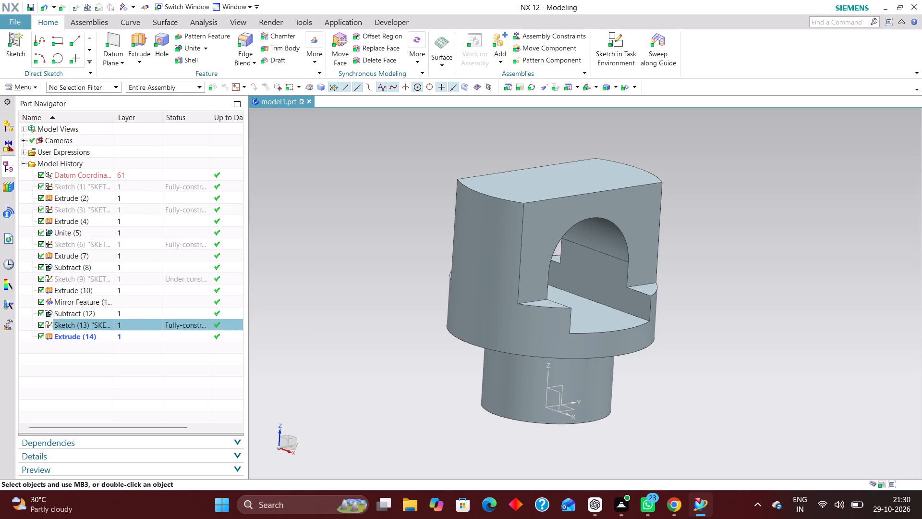
click(130, 323)
right_click(132, 323)
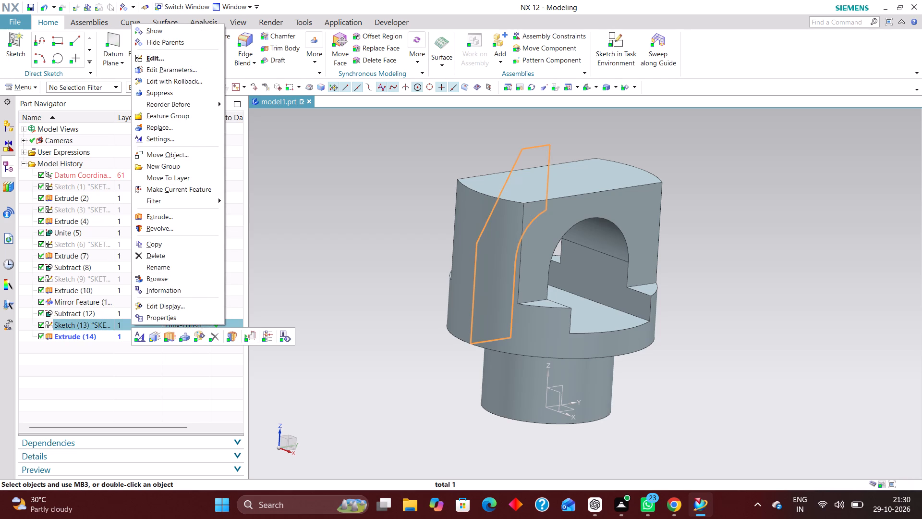
click(310, 289)
click(132, 323)
right_click(133, 324)
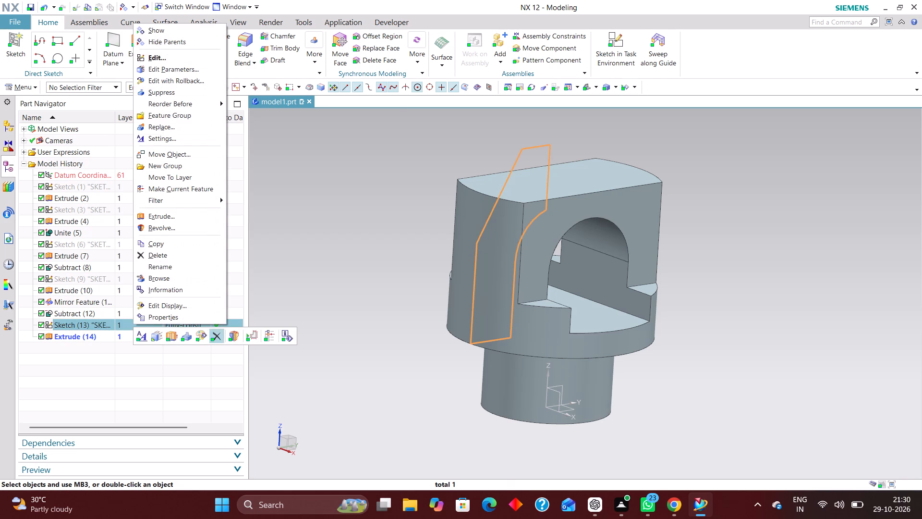
click(217, 334)
click(298, 143)
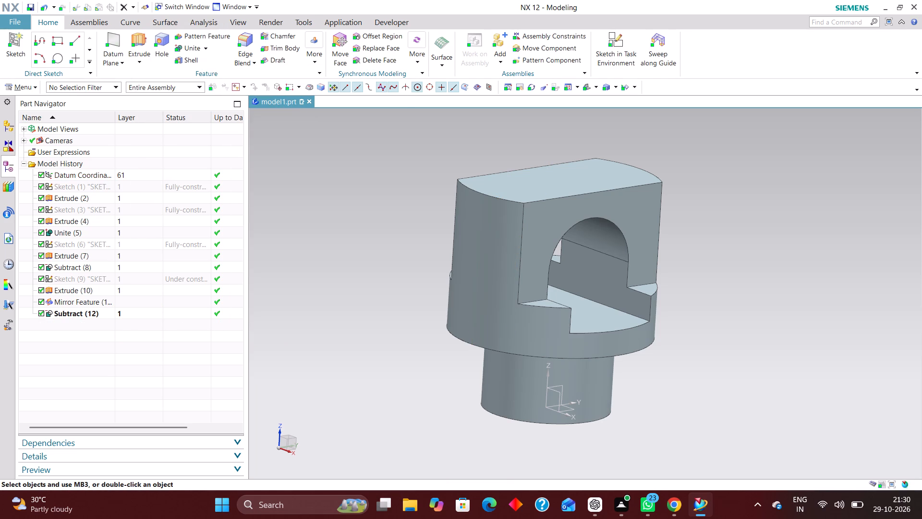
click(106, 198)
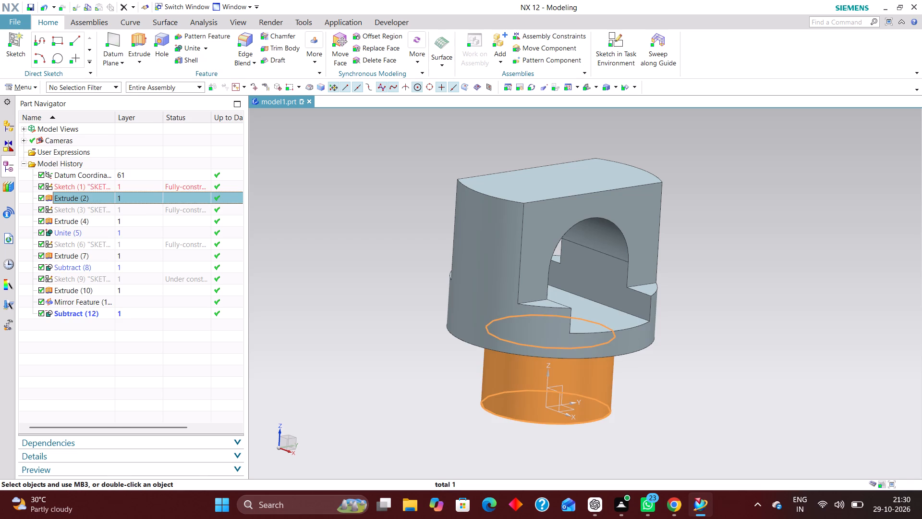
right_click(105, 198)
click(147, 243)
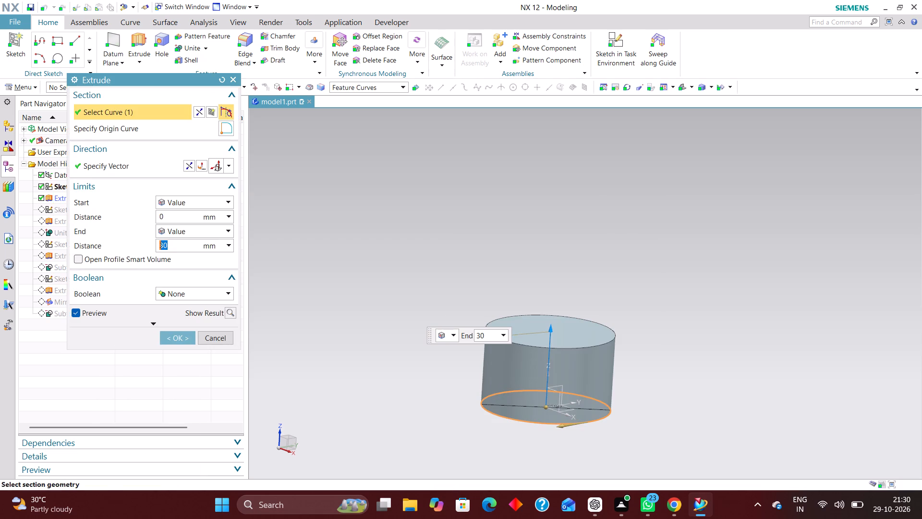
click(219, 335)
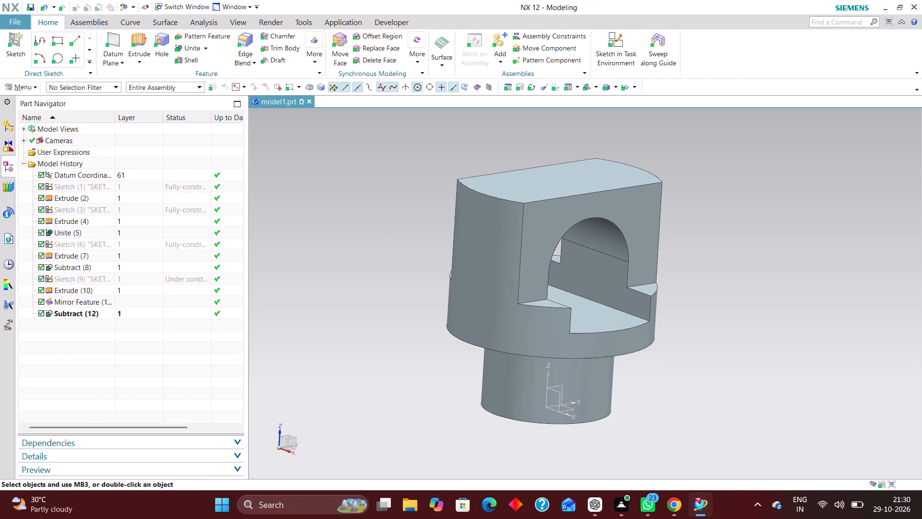
Edit the large cylinder's extrusion, Extrude (4), and set its end distance to 105 mm.
click(98, 222)
right_click(100, 223)
click(138, 249)
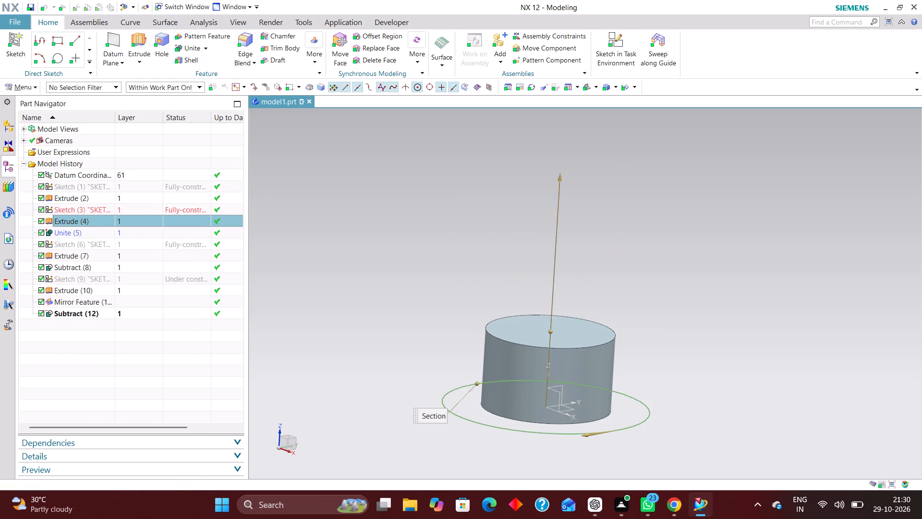
scroll(528, 309, down, 1)
right_drag(784, 301, 665, 321)
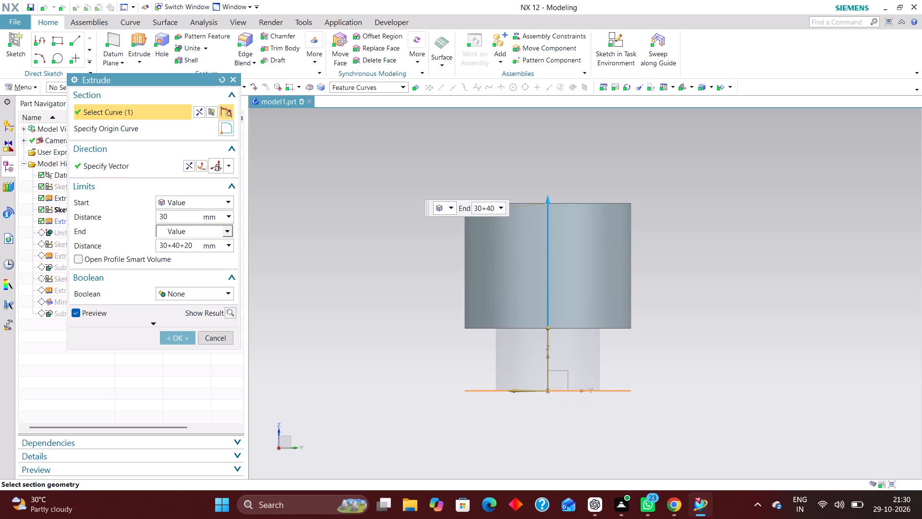
drag(195, 245, 137, 244)
key(1)
key(0)
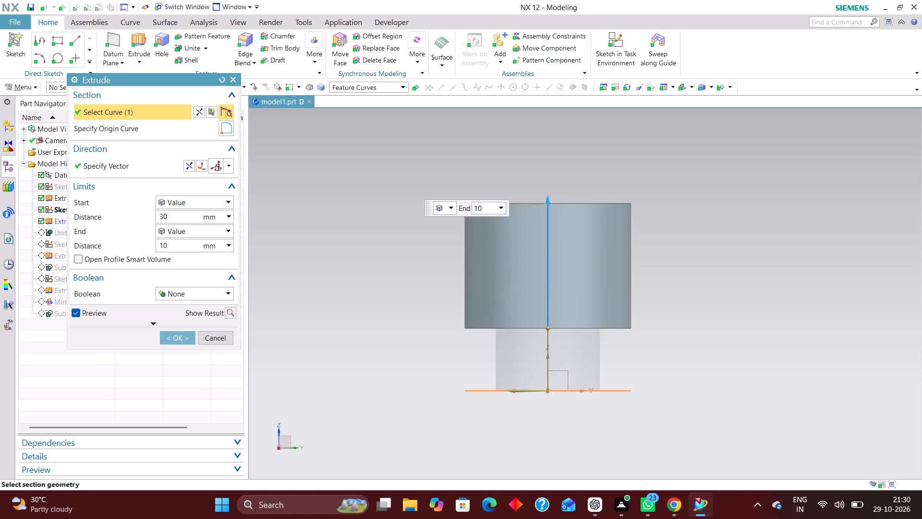
key(5)
key(Return)
click(165, 336)
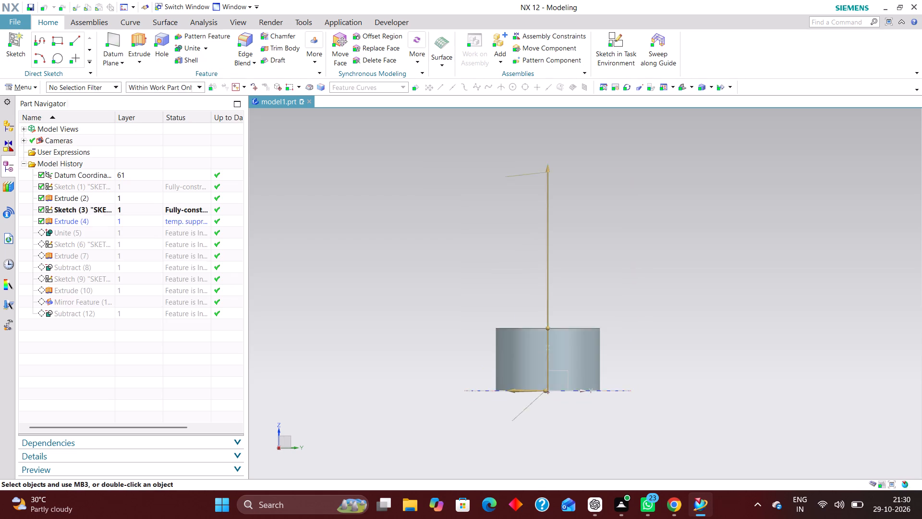
Create a new sketch on the XY datum plane at the base of the mount.
middle_drag(419, 331, 472, 340)
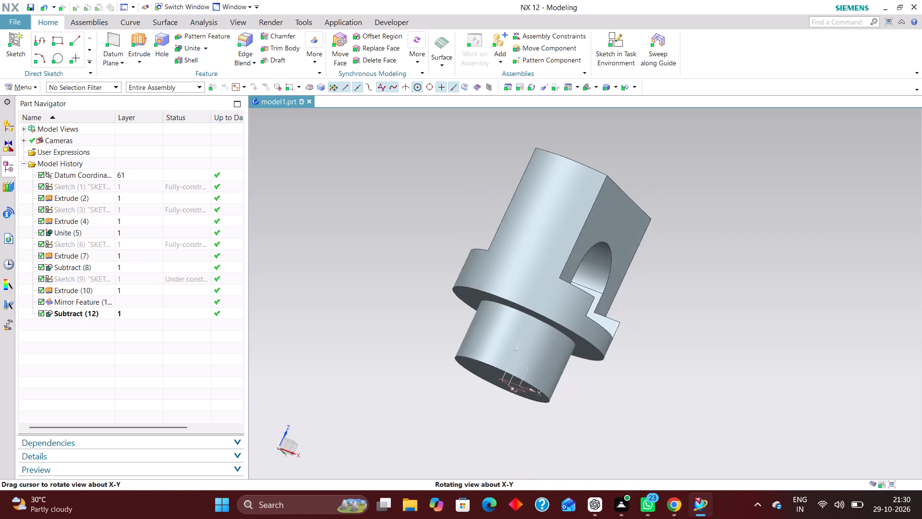
middle_drag(472, 340, 452, 360)
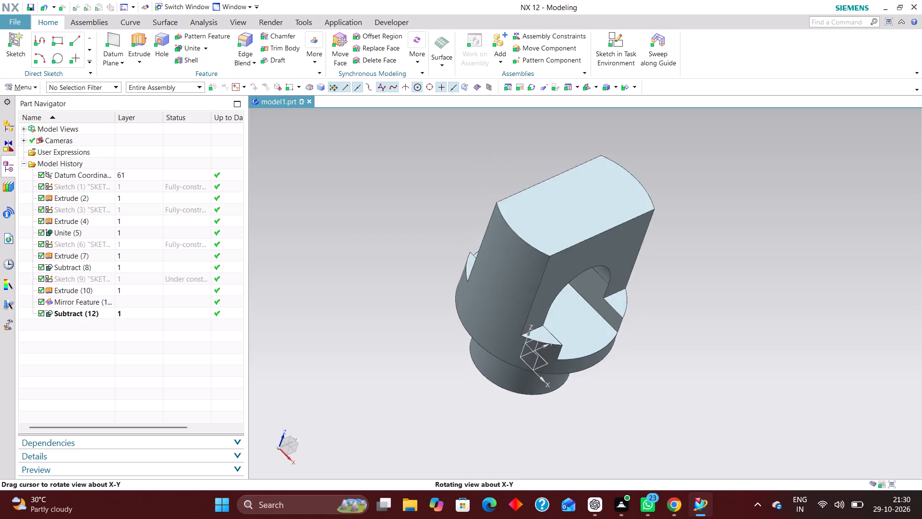
middle_drag(452, 360, 444, 340)
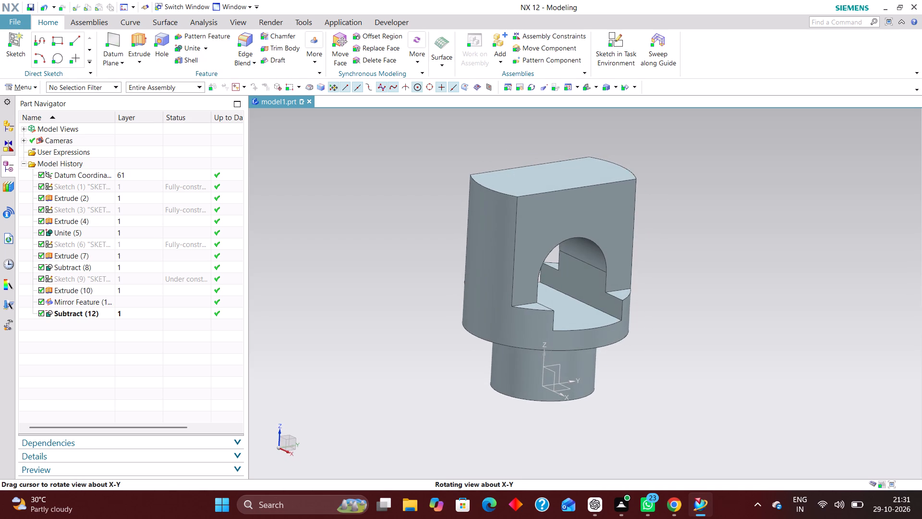
middle_drag(444, 340, 447, 340)
scroll(436, 369, down, 2)
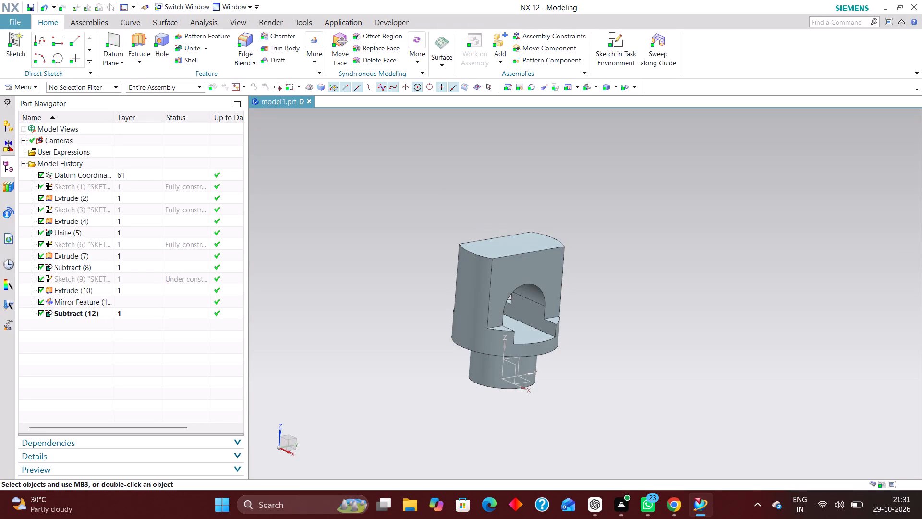
scroll(617, 332, down, 1)
scroll(598, 342, up, 2)
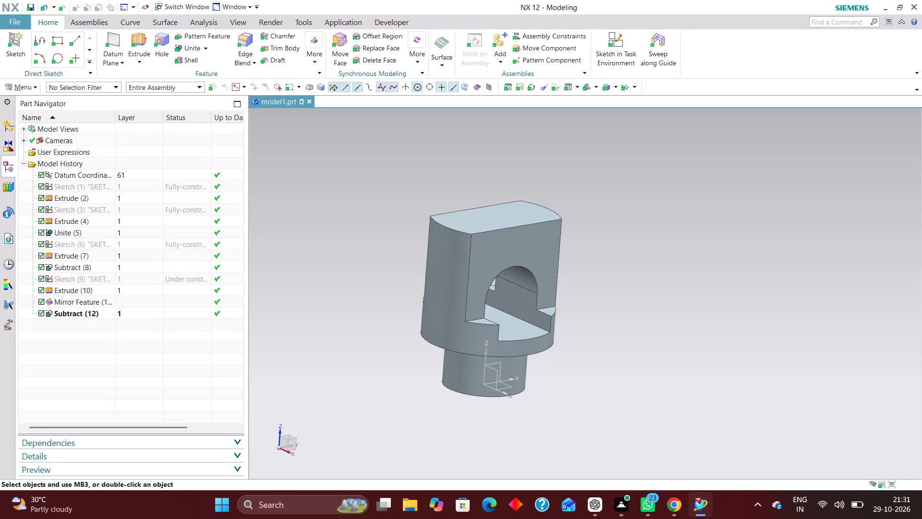
click(621, 37)
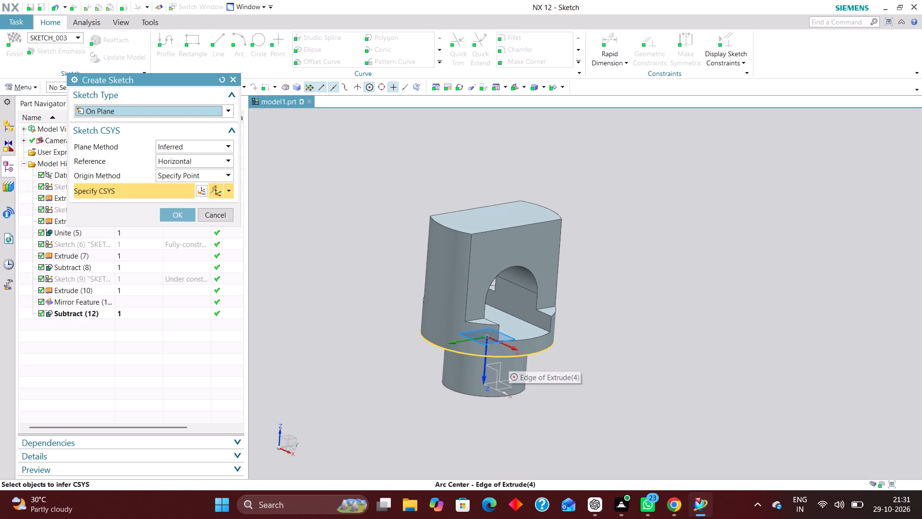
click(507, 388)
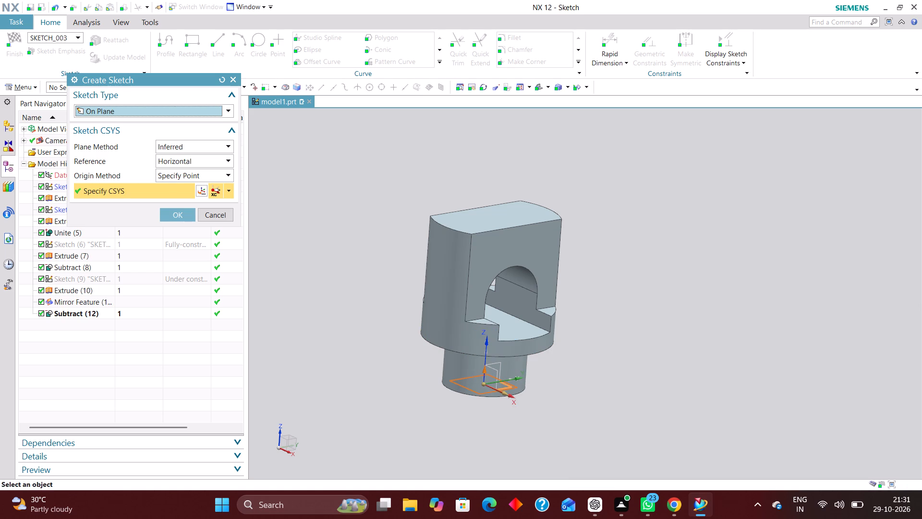
click(181, 218)
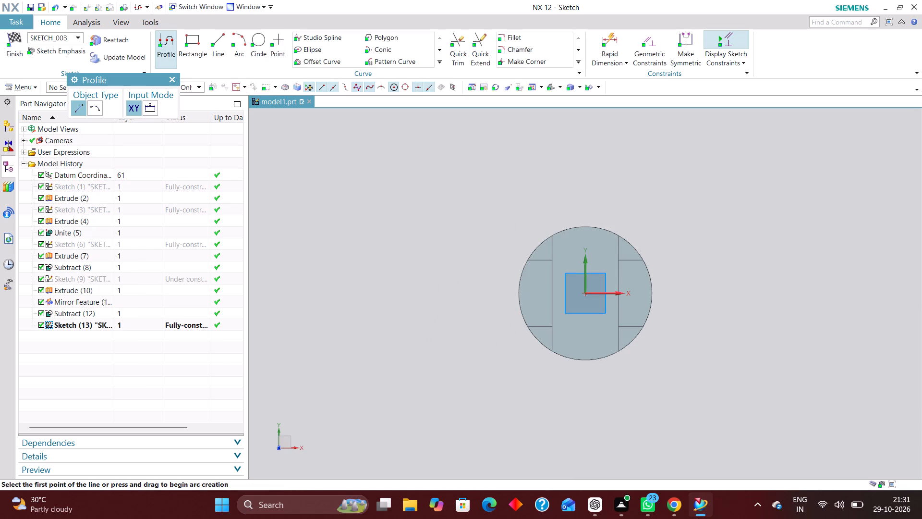
Draw a rectangle about 20 mm high around the origin and constrain one short side's midpoint to the X axis.
click(191, 40)
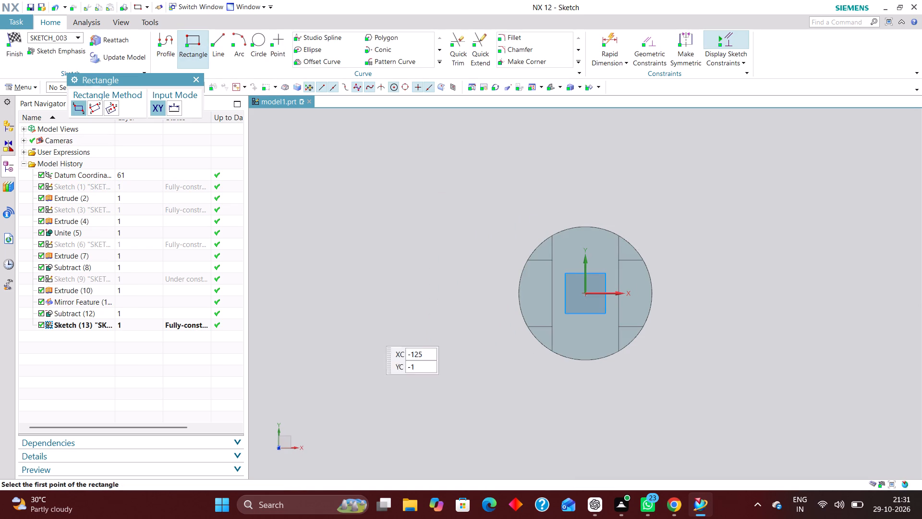
click(541, 279)
click(643, 312)
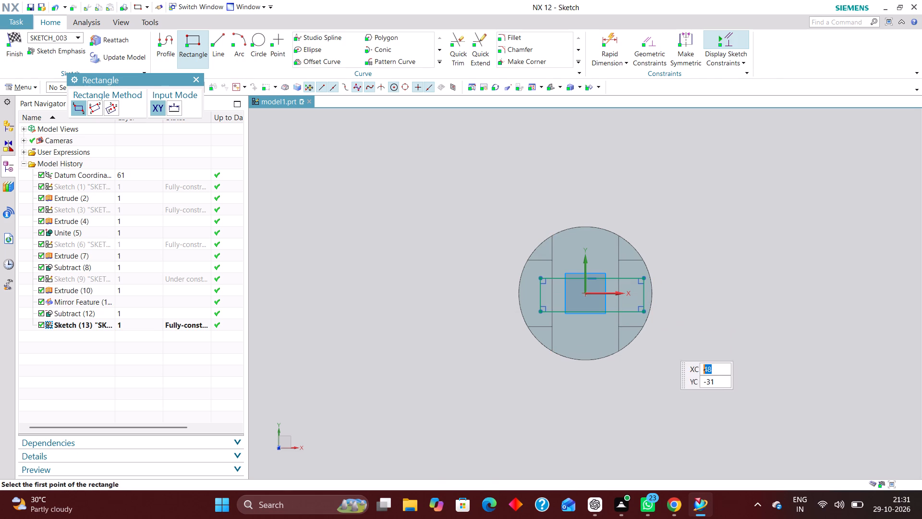
click(653, 45)
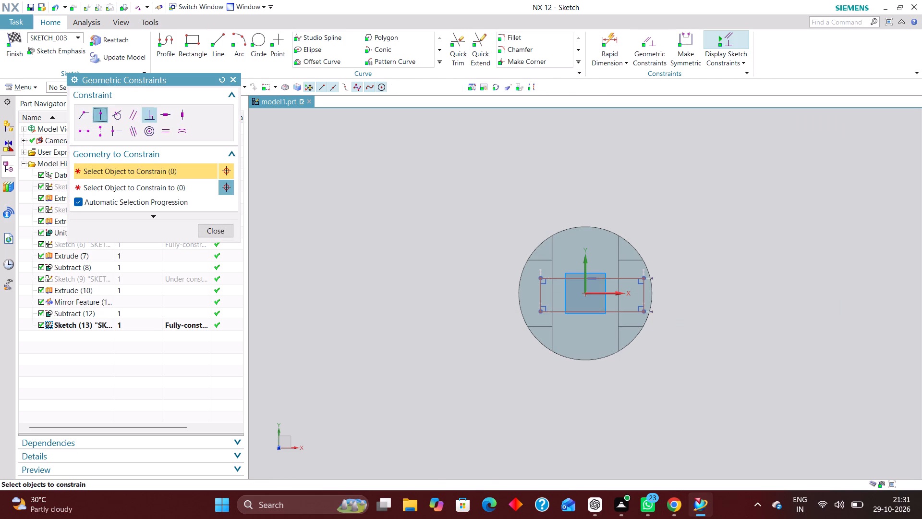
click(645, 295)
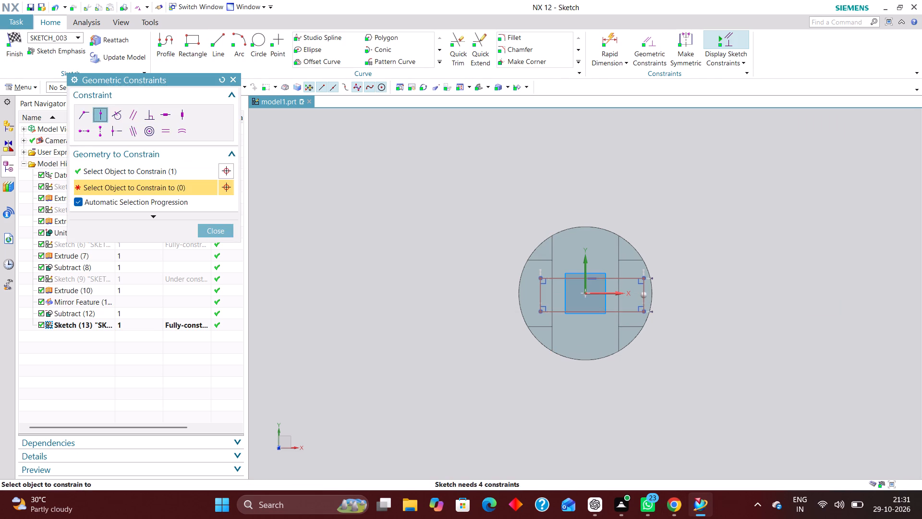
click(613, 294)
Dimension the rectangle's short side and set its height to 12 mm.
click(614, 34)
scroll(637, 307, up, 4)
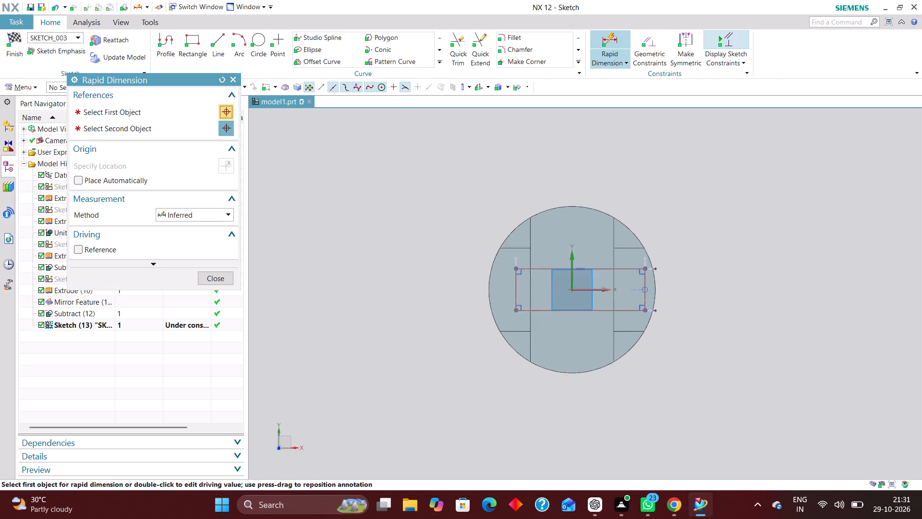
click(647, 295)
click(698, 284)
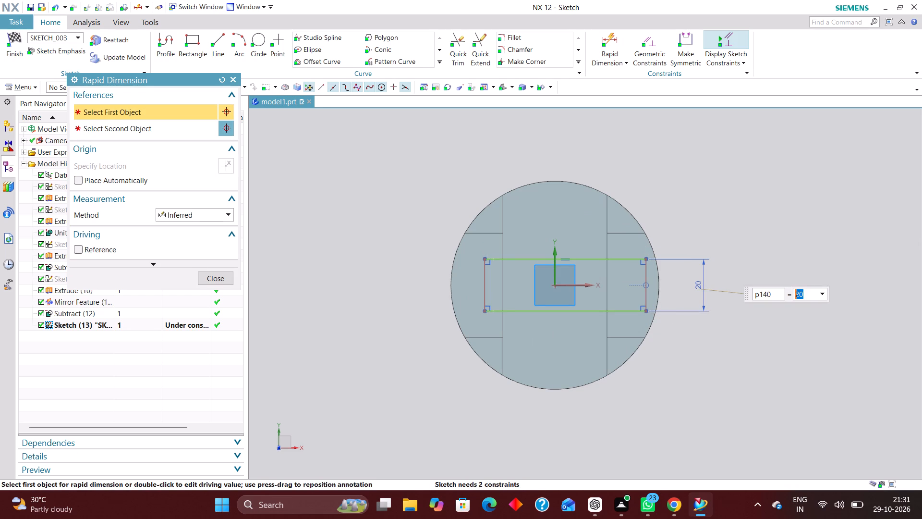
text(12)
key(Return)
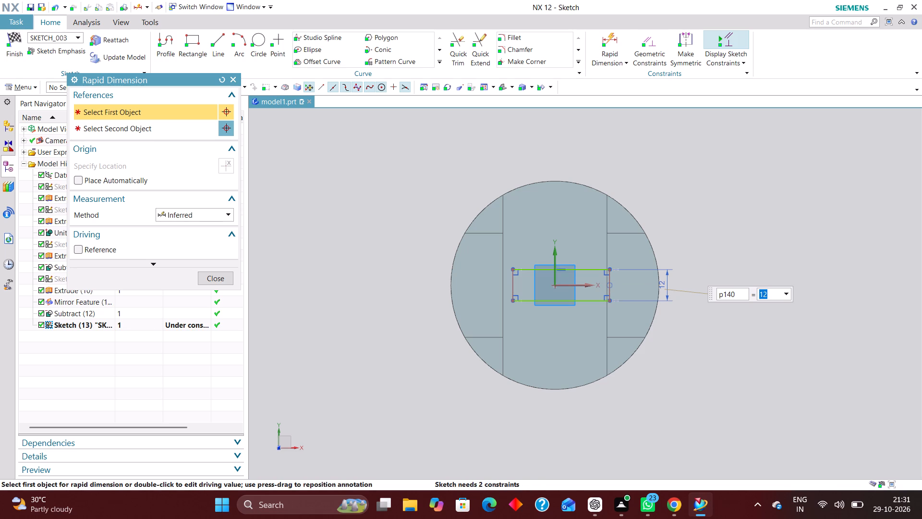
Constrain the midpoint of the rectangle's upper long edge to the Y axis.
click(647, 48)
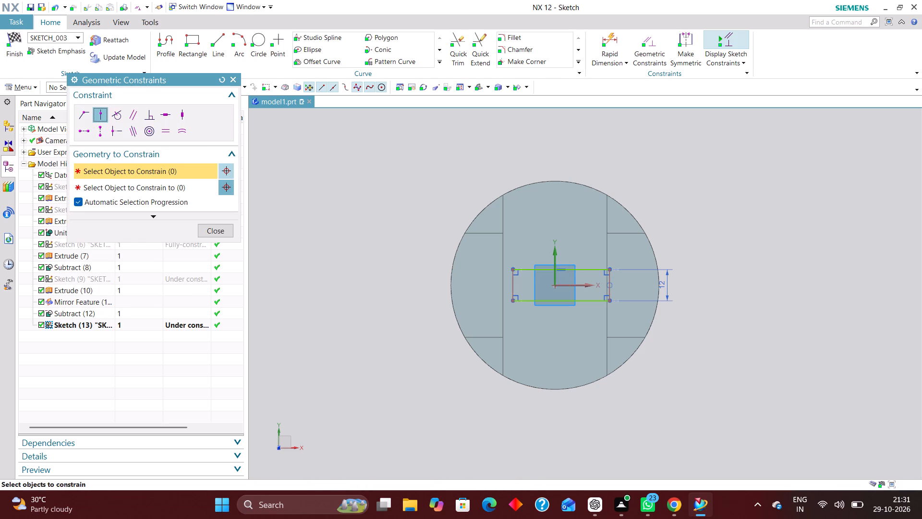
click(563, 269)
click(554, 254)
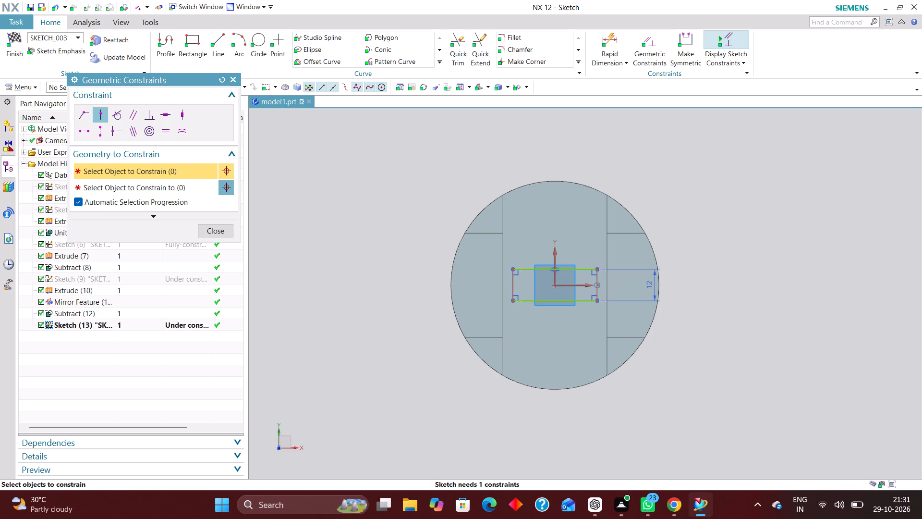
Dimension the rectangle's long side, set its width to 40 mm, and finish the sketch.
middle_drag(713, 346, 726, 336)
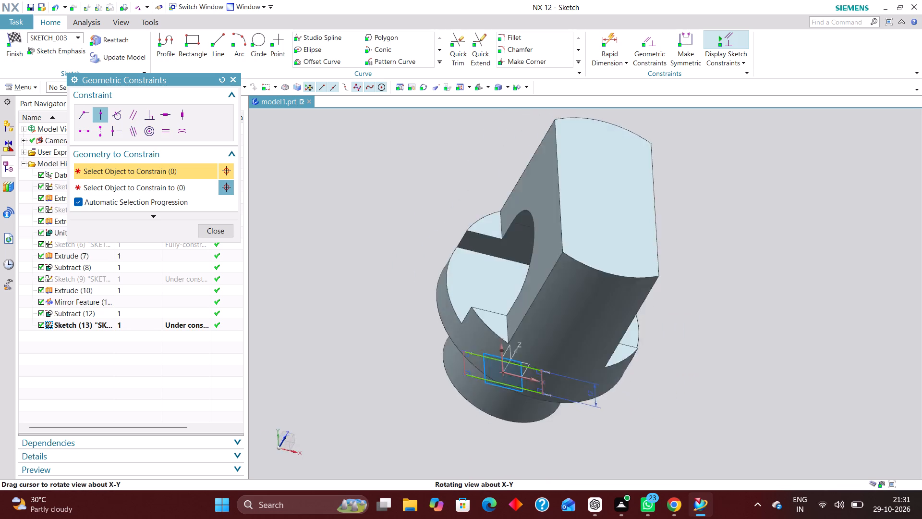
middle_drag(726, 336, 718, 358)
right_drag(746, 305, 728, 305)
click(608, 37)
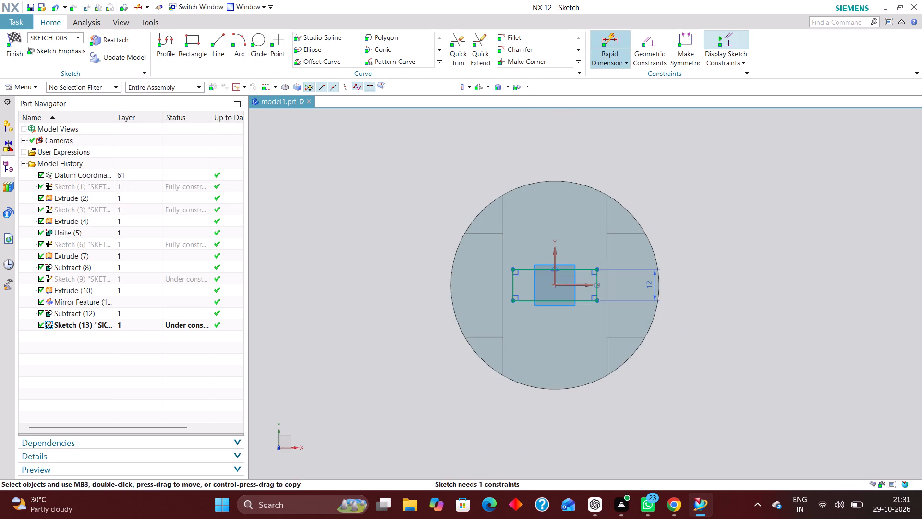
scroll(571, 309, up, 2)
click(580, 297)
click(537, 347)
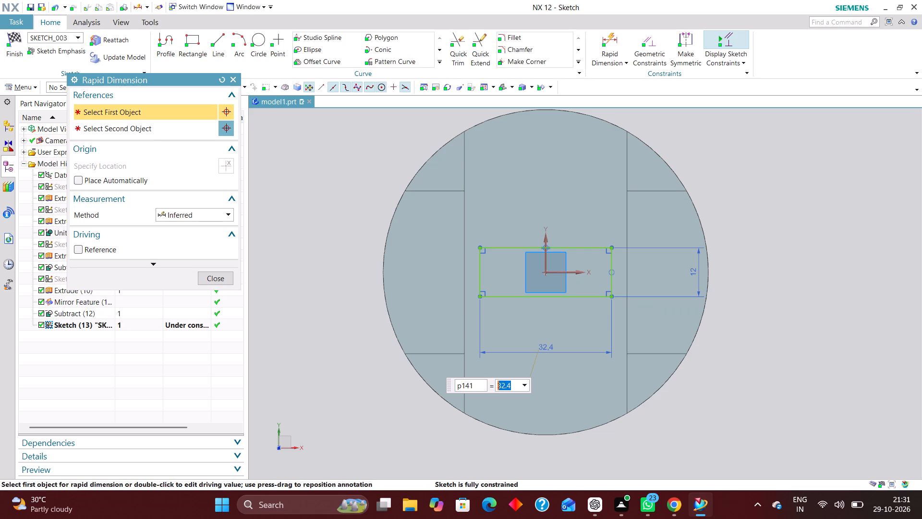
text(40)
key(Return)
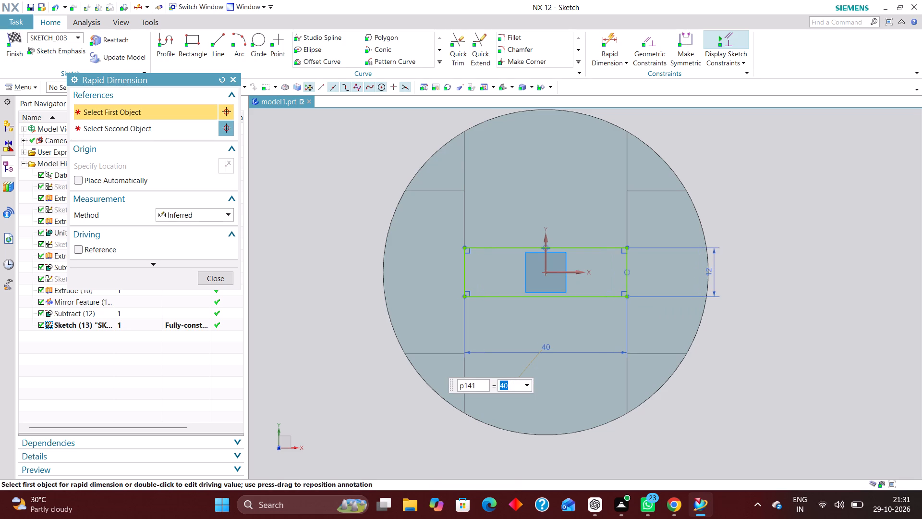
click(205, 274)
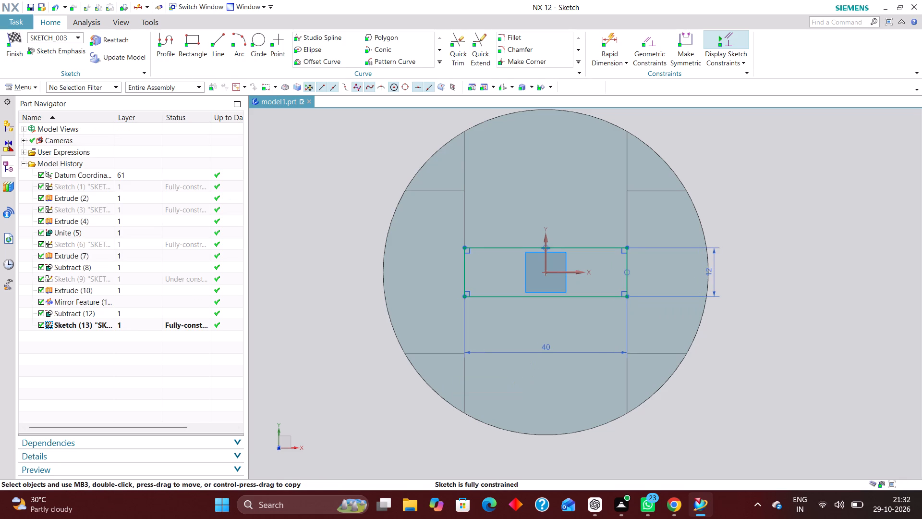
click(13, 33)
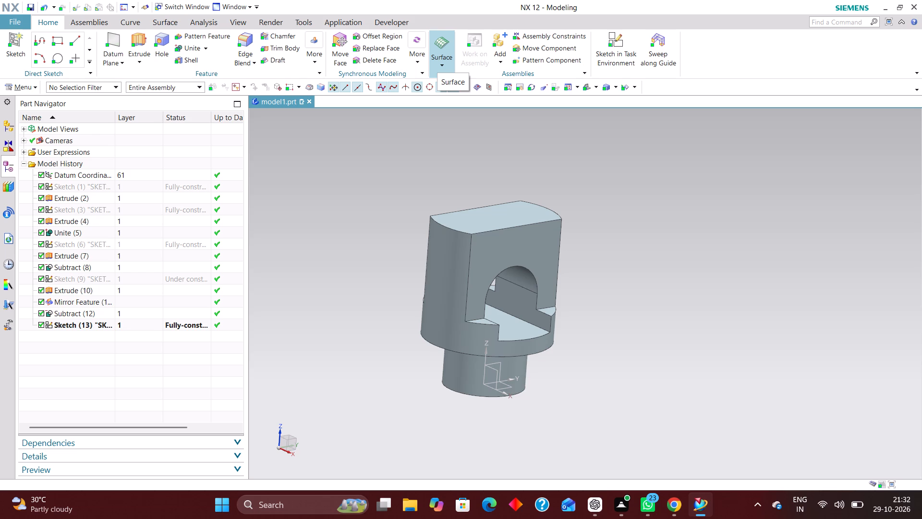
Extrude the rectangle as a separate body, starting just inside the top of the arched opening and ending at 135 mm.
click(140, 33)
click(51, 323)
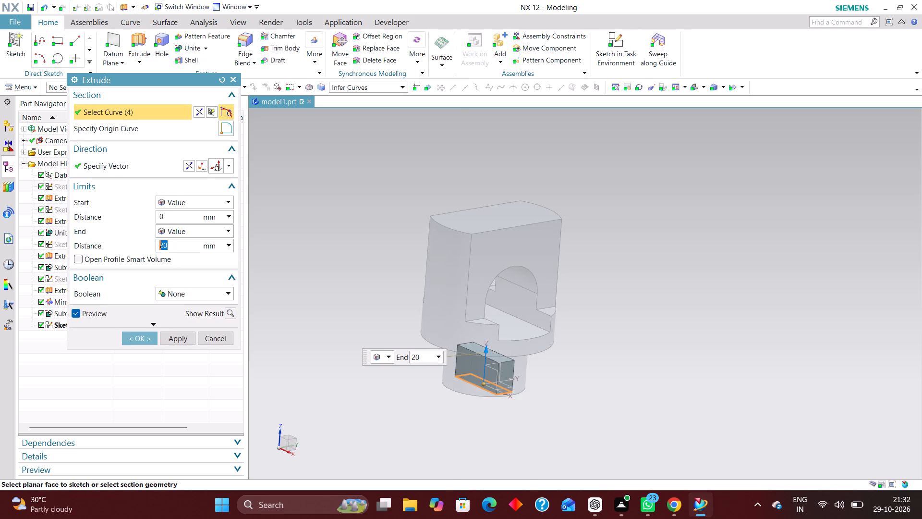
drag(484, 350, 506, 174)
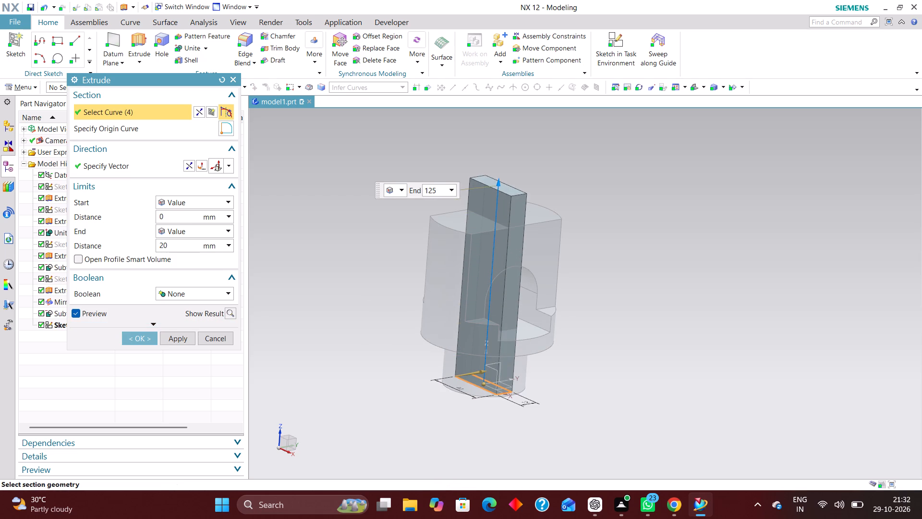
drag(506, 174, 507, 169)
right_drag(660, 233, 590, 235)
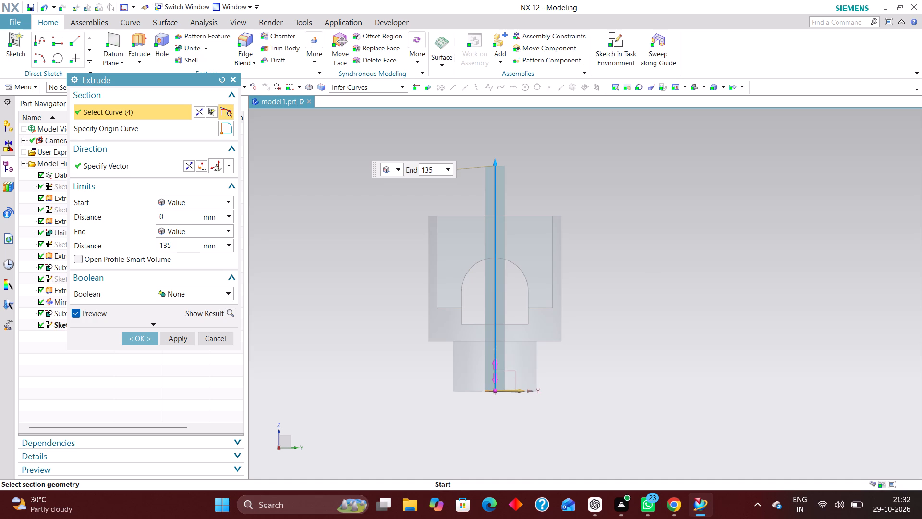
drag(498, 392, 512, 307)
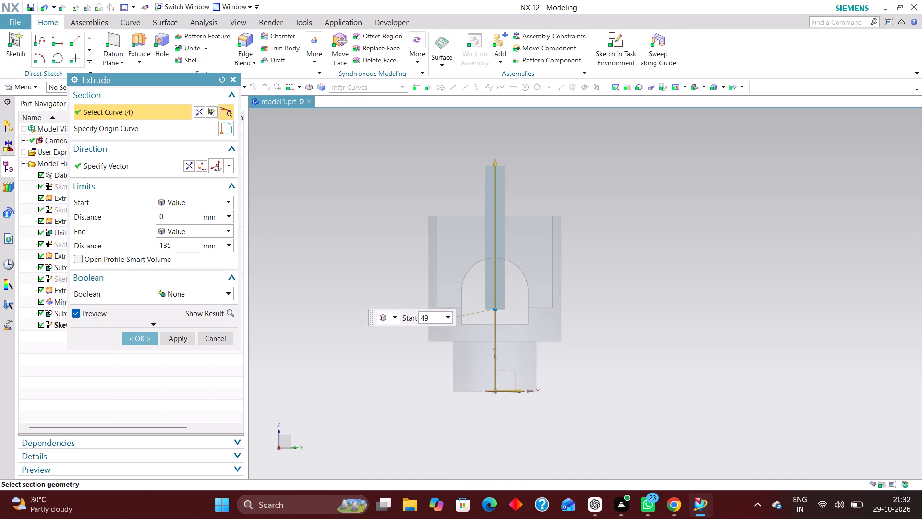
drag(512, 307, 501, 270)
click(138, 334)
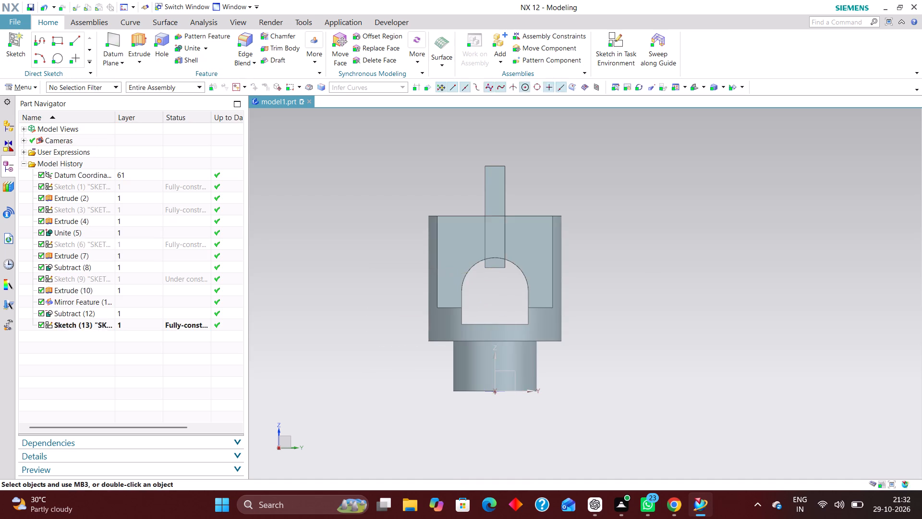
Subtract the extruded rectangular block from the mount body to cut the slot through the top.
middle_drag(424, 196, 442, 215)
scroll(438, 205, up, 1)
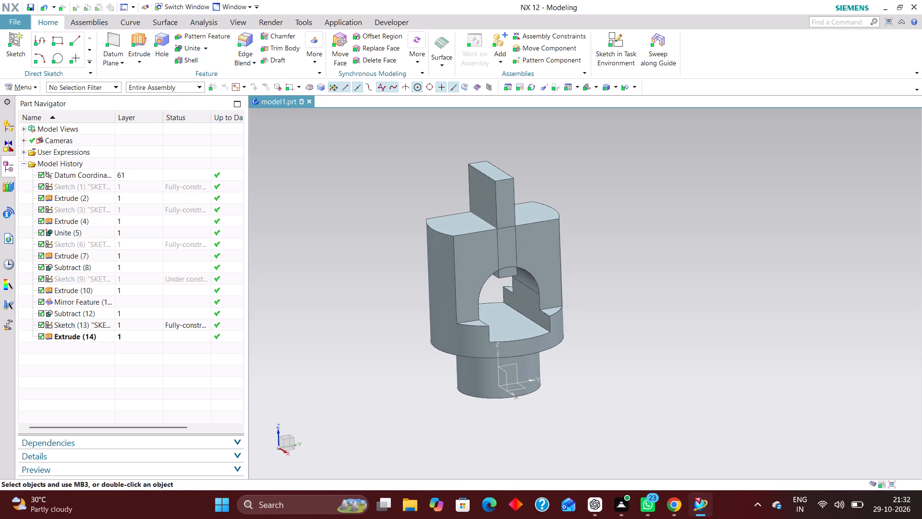
click(206, 50)
click(208, 73)
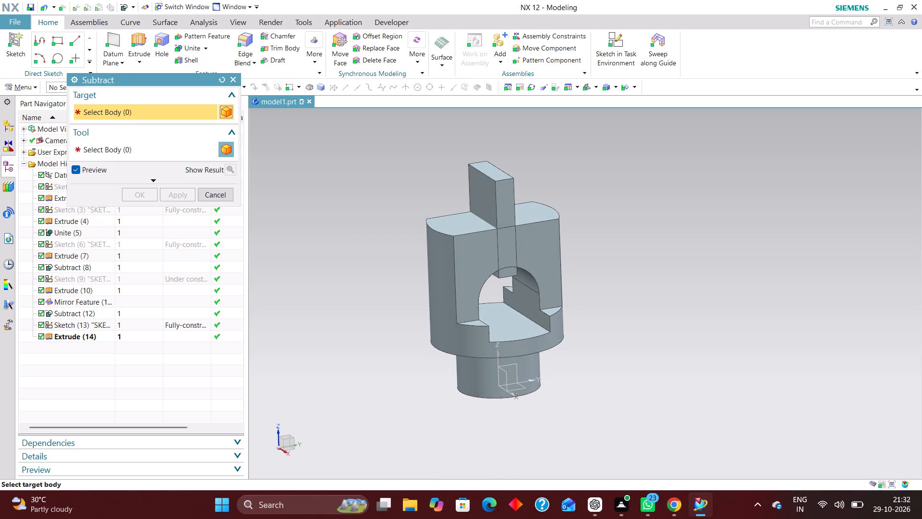
click(437, 250)
click(495, 185)
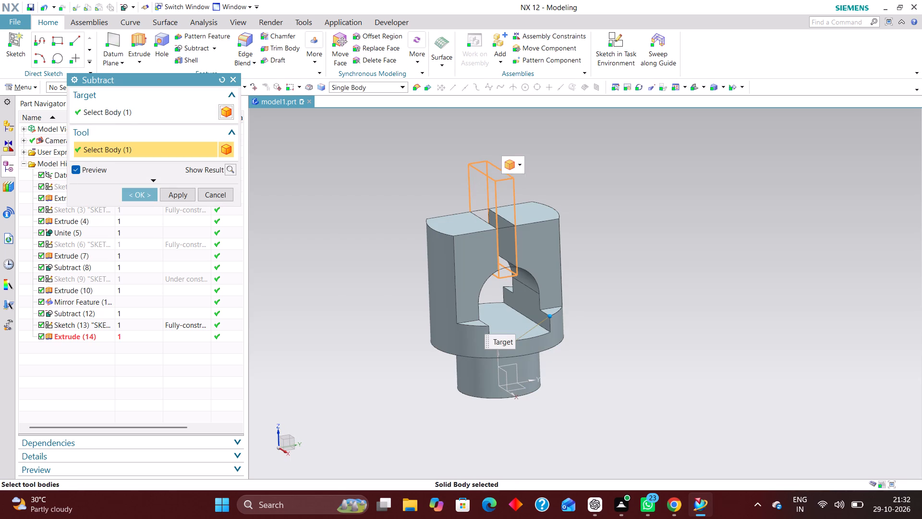
click(143, 196)
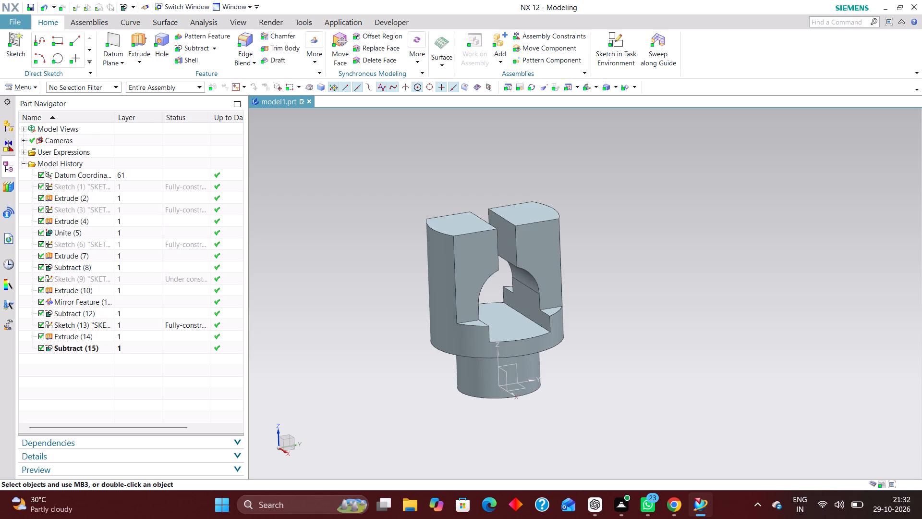
Edit the arch profile, Sketch (6), with rollback and set the arc centre's height above the base to 70 mm.
click(132, 281)
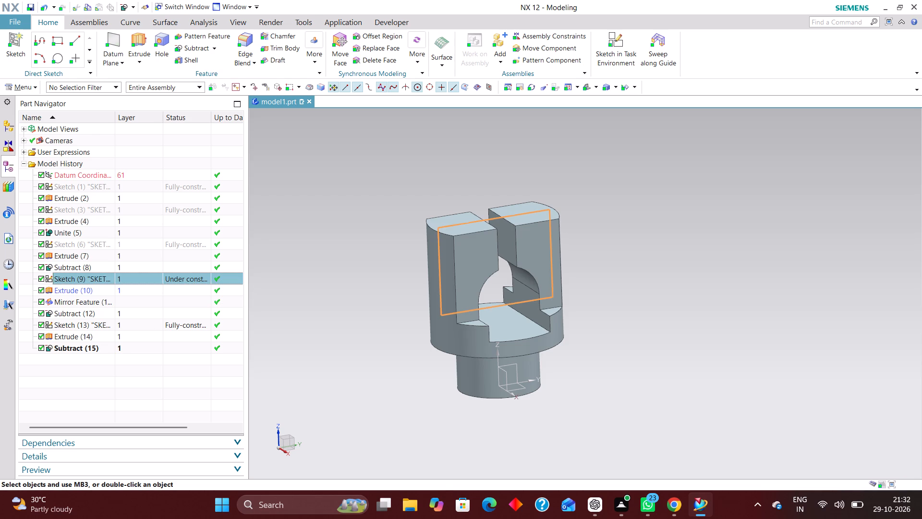
click(137, 247)
right_click(137, 247)
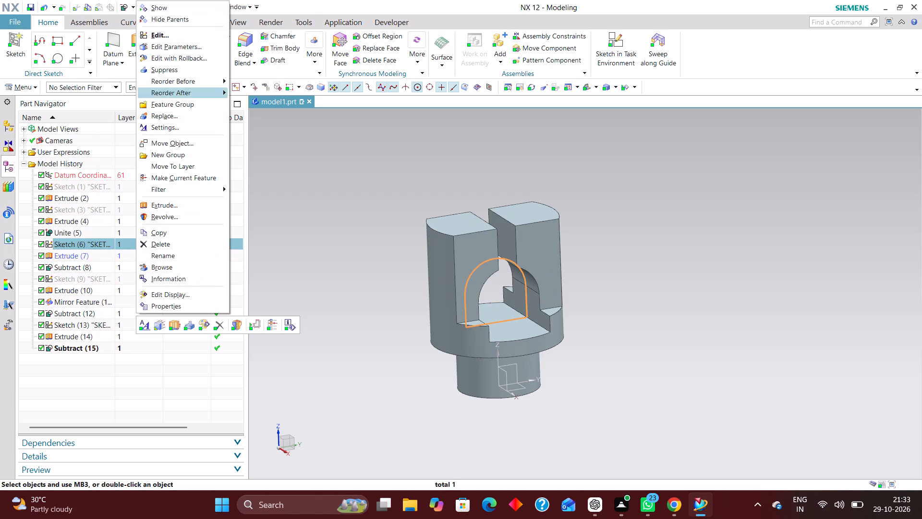
click(190, 61)
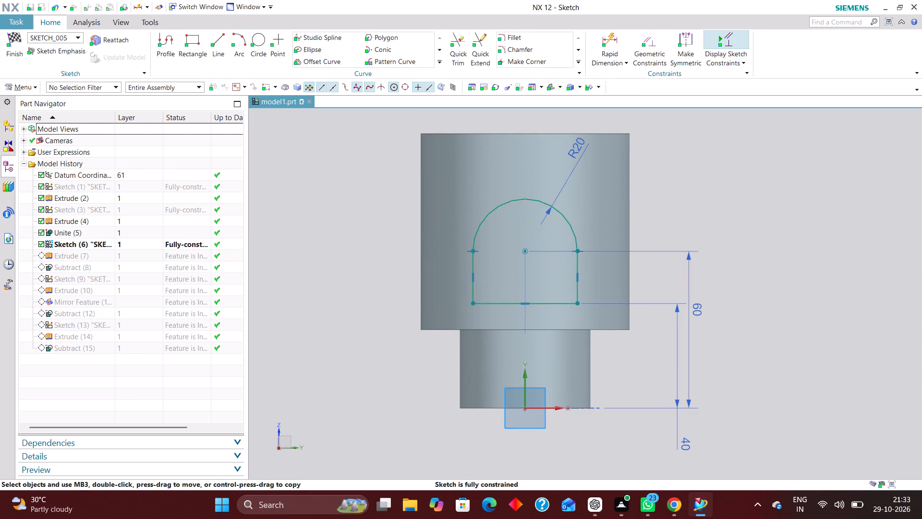
scroll(645, 301, down, 1)
drag(669, 346, 616, 346)
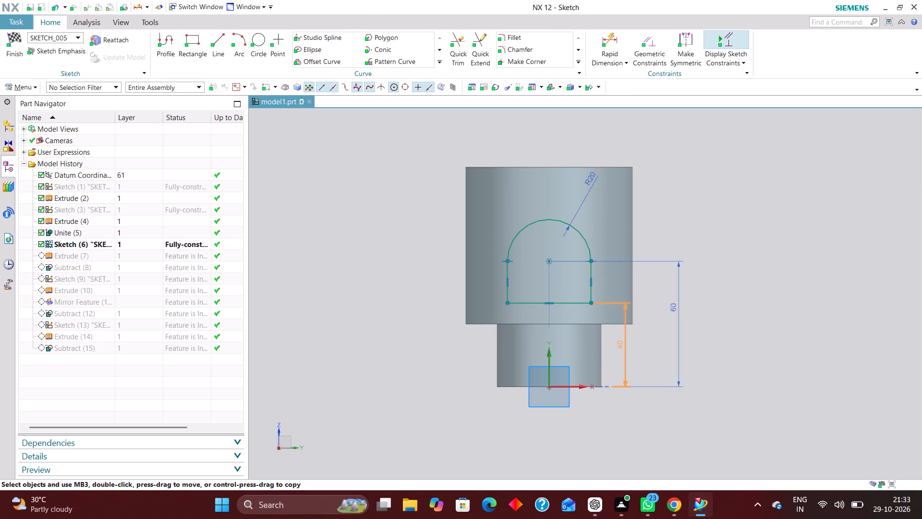
drag(616, 346, 618, 344)
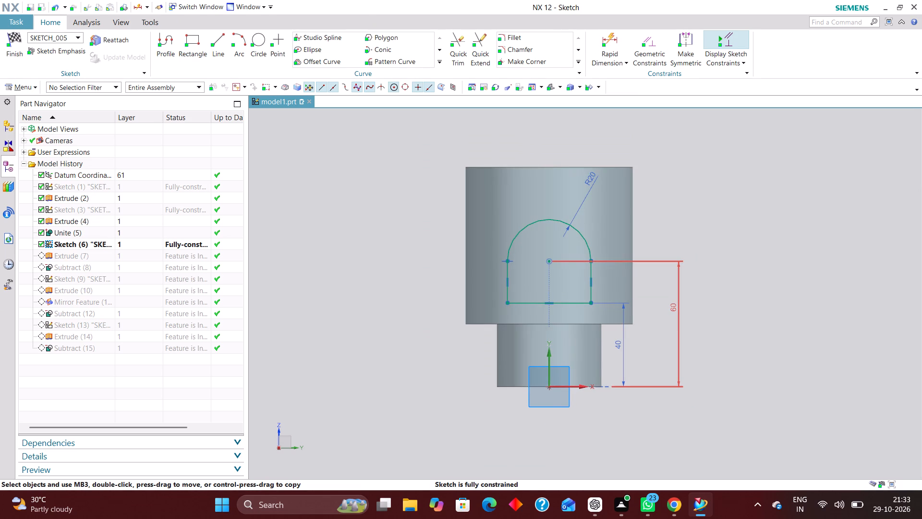
double_click(675, 311)
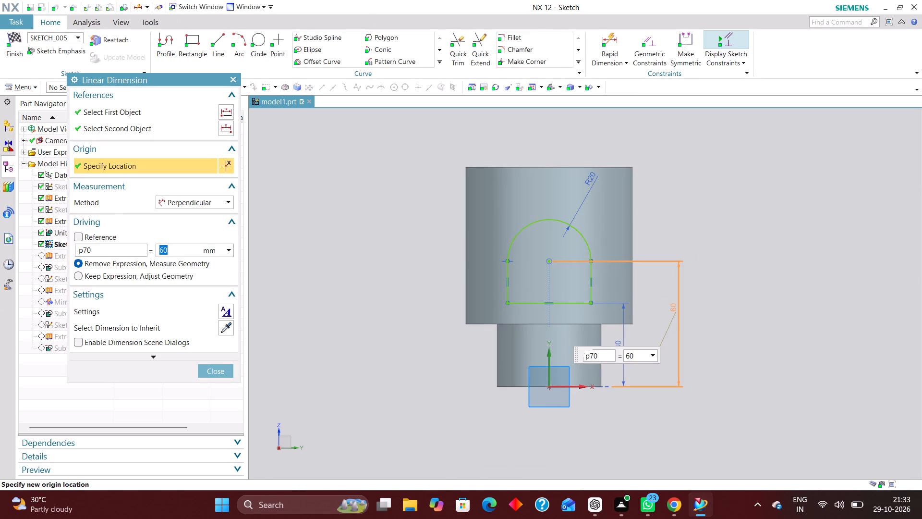
drag(637, 357, 558, 362)
key(7)
key(0)
key(Return)
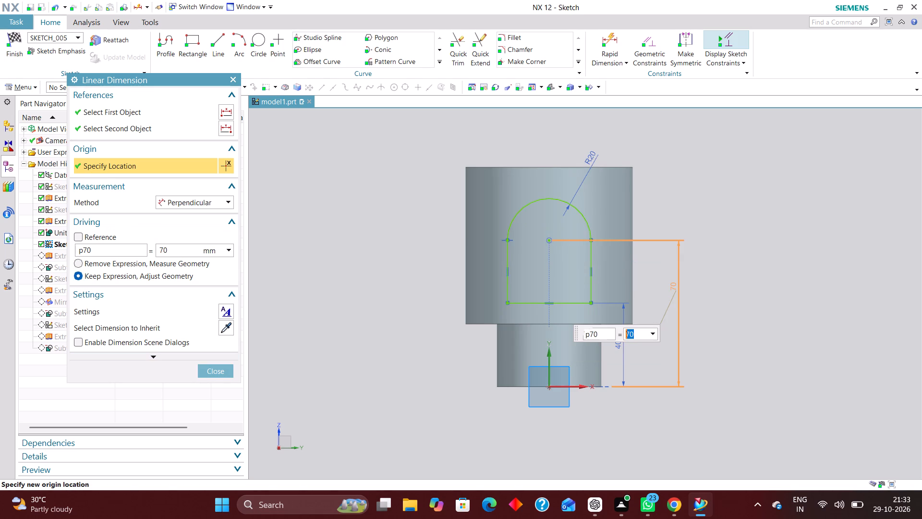
click(220, 371)
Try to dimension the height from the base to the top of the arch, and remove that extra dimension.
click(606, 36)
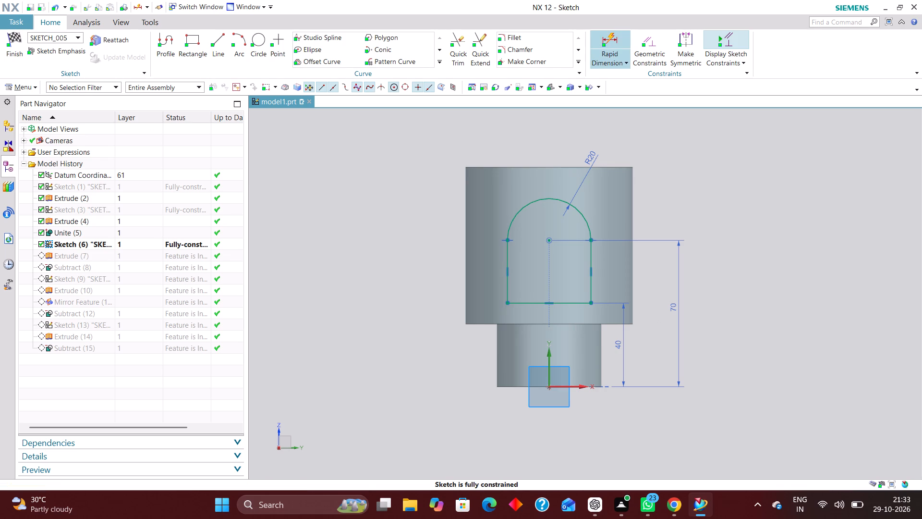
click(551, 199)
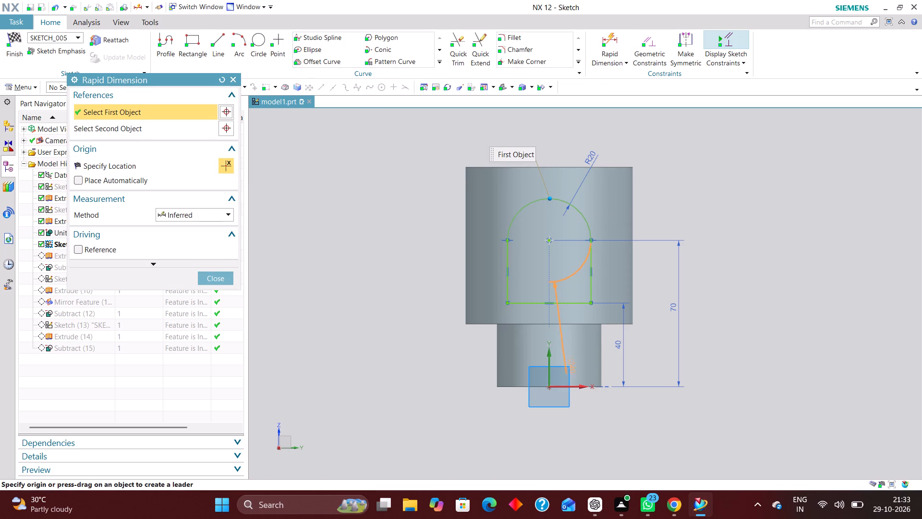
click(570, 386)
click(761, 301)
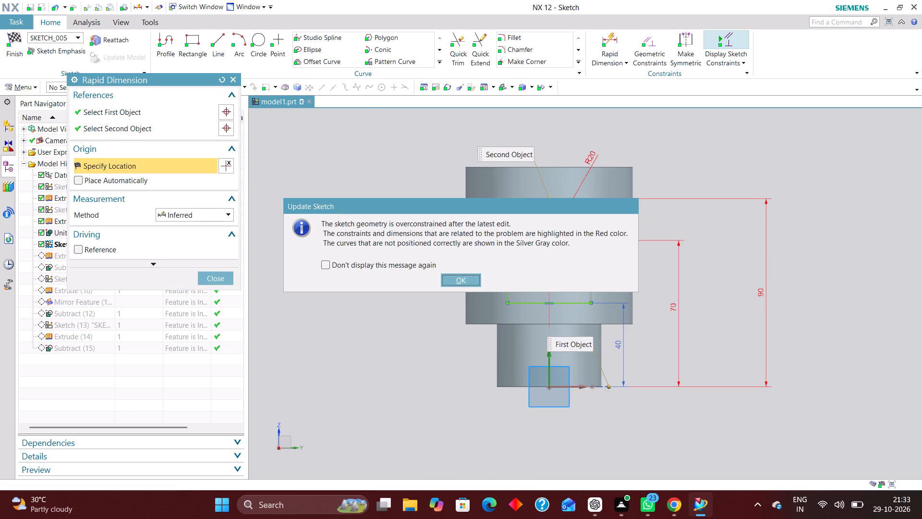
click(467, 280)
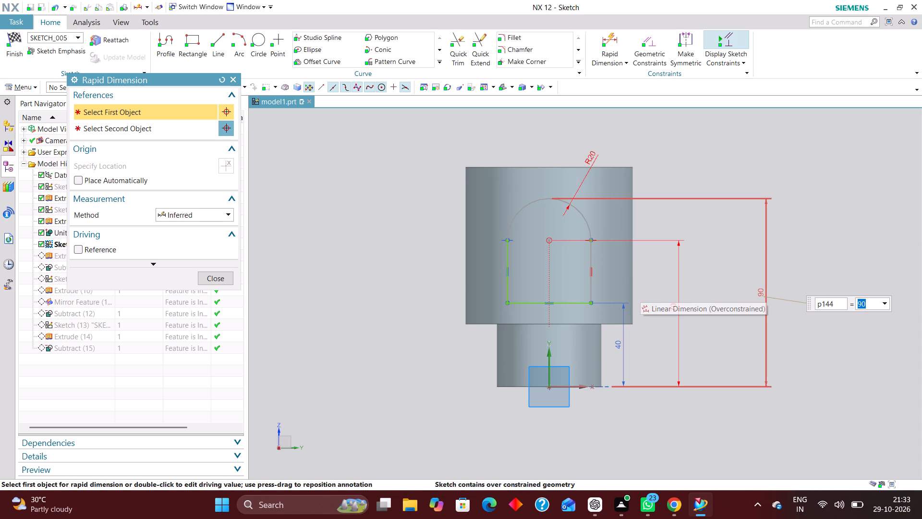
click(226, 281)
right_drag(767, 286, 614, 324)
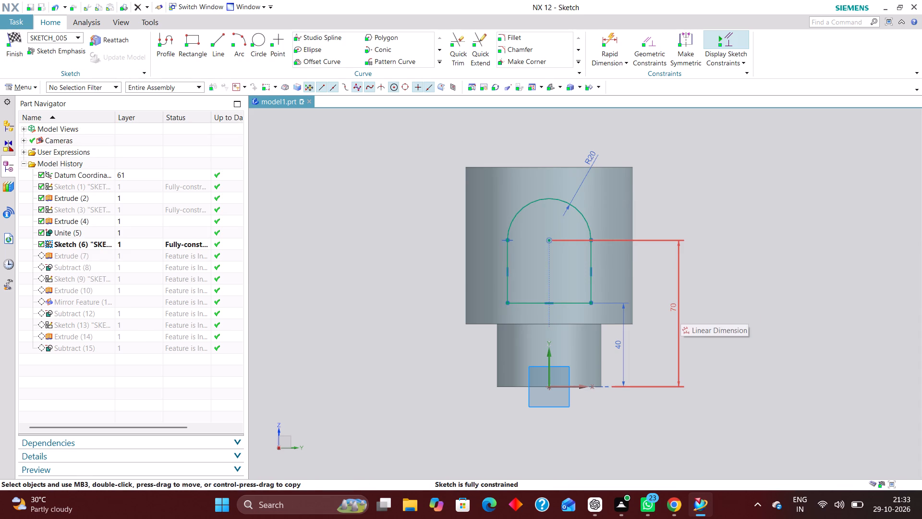
Finish editing the arch profile sketch and return to the complete clevis model.
middle_drag(643, 297, 660, 307)
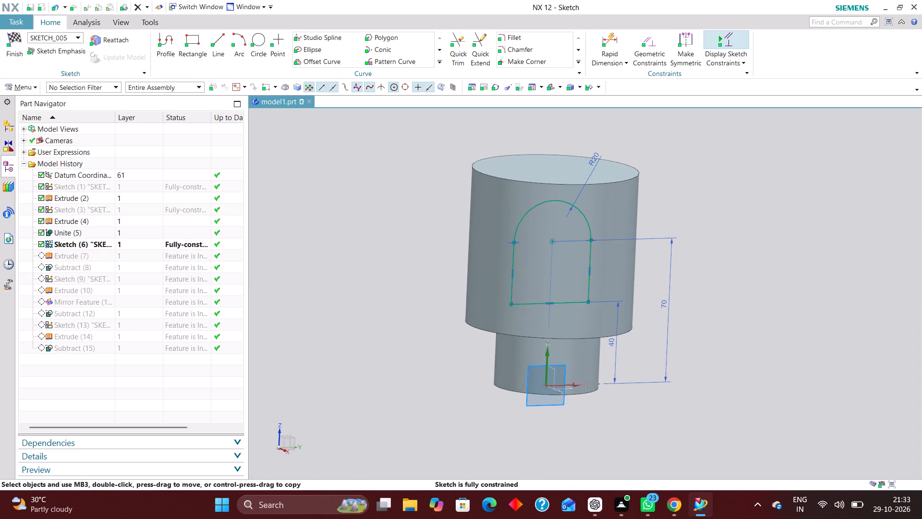
click(9, 37)
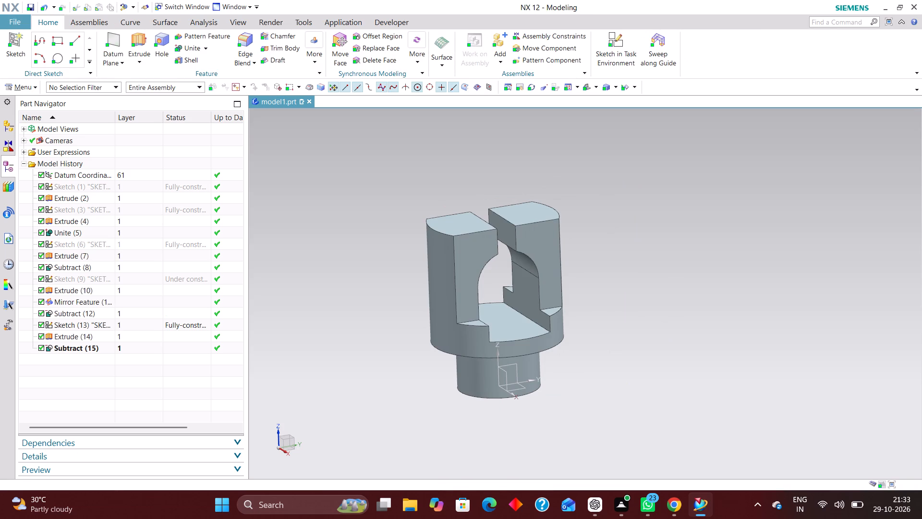
Examine the rebuilt clevis from several angles and close up, including the top slot, arched opening and stepped side cuts.
middle_drag(631, 234, 591, 235)
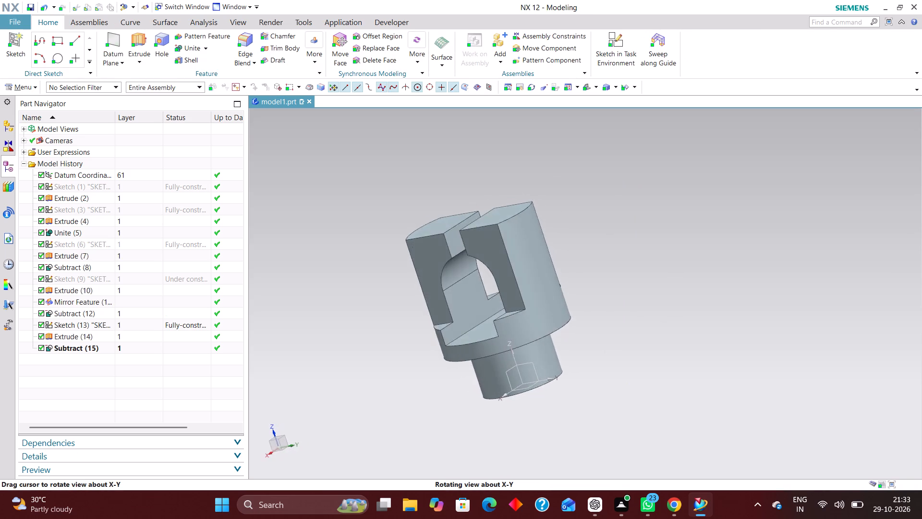
middle_drag(591, 235, 629, 256)
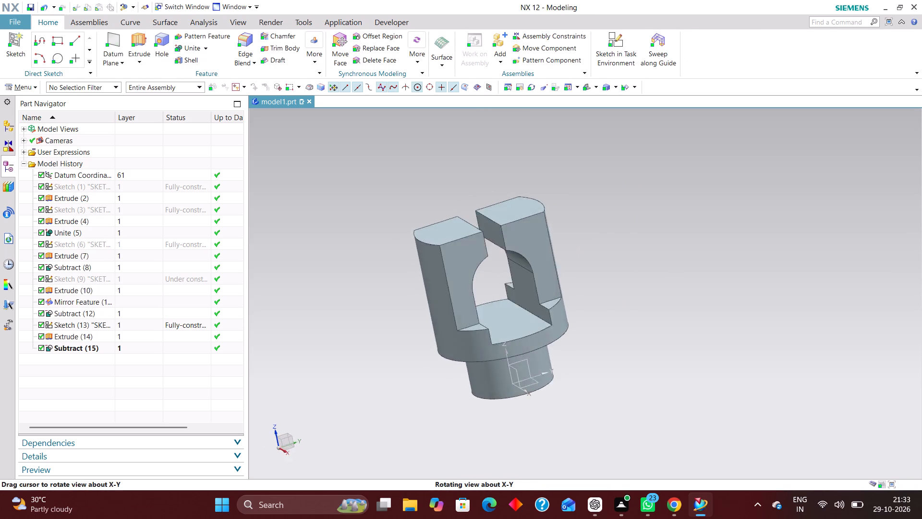
middle_drag(629, 256, 621, 246)
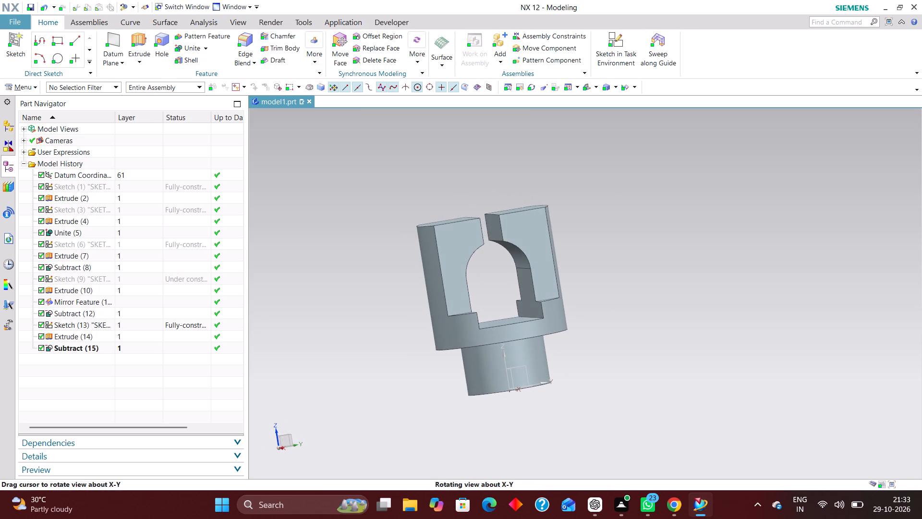
middle_drag(621, 246, 617, 244)
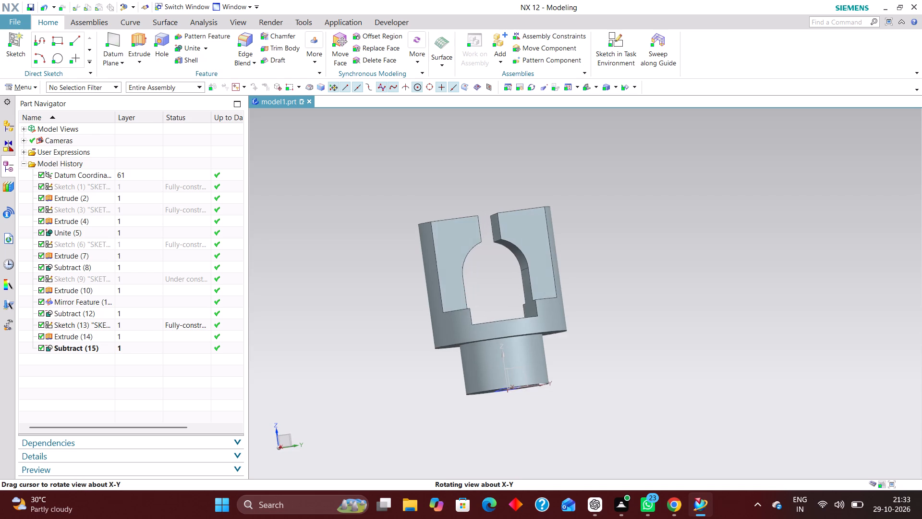
middle_drag(617, 244, 629, 249)
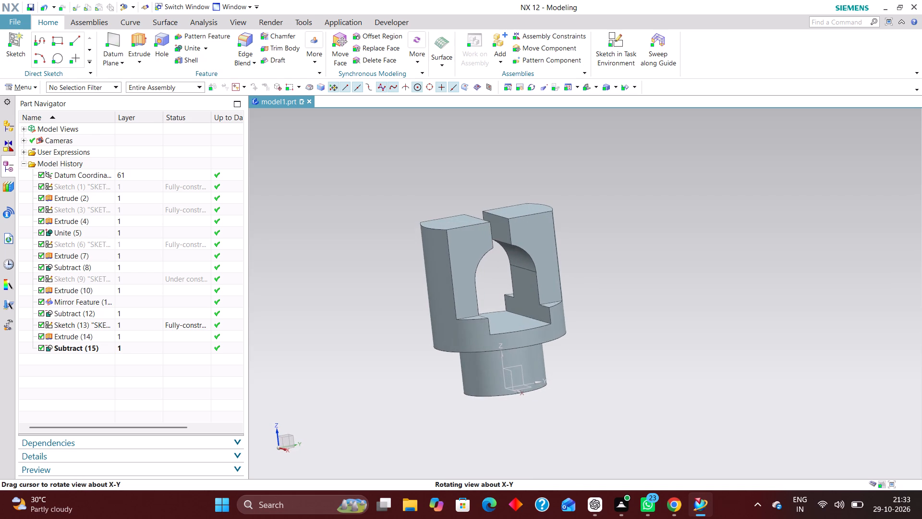
middle_drag(629, 249, 617, 255)
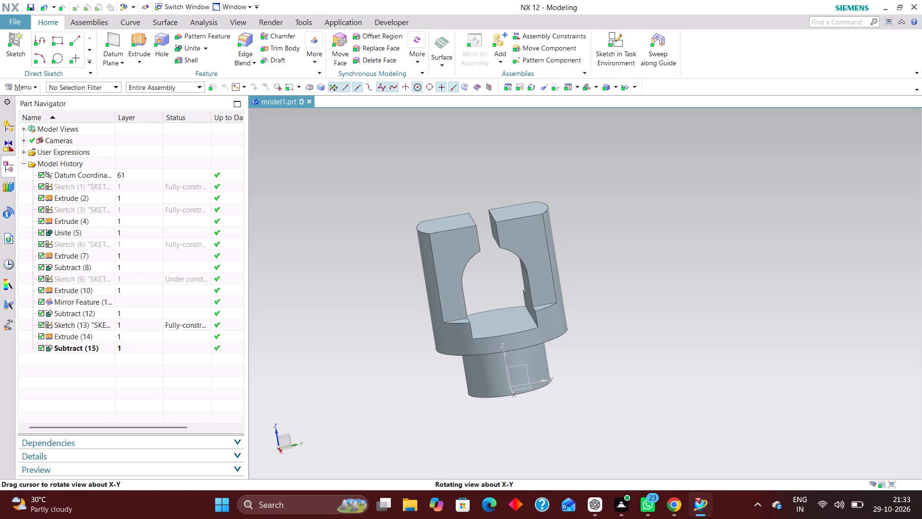
middle_drag(617, 255, 620, 253)
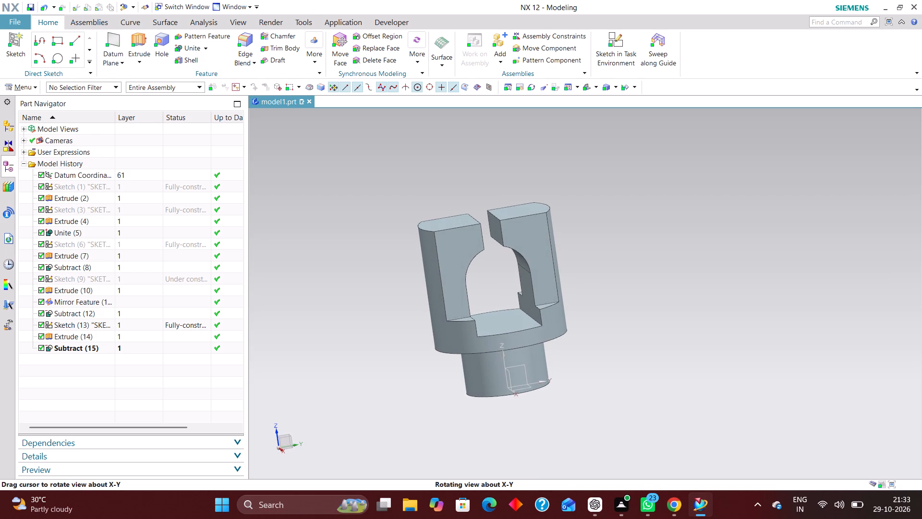
middle_drag(620, 253, 620, 252)
scroll(645, 246, down, 2)
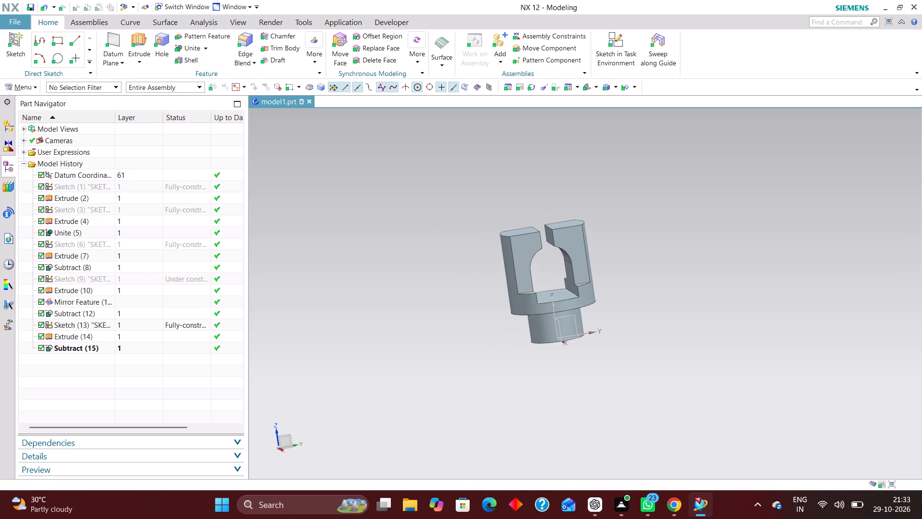
scroll(594, 357, up, 2)
middle_drag(622, 351, 648, 343)
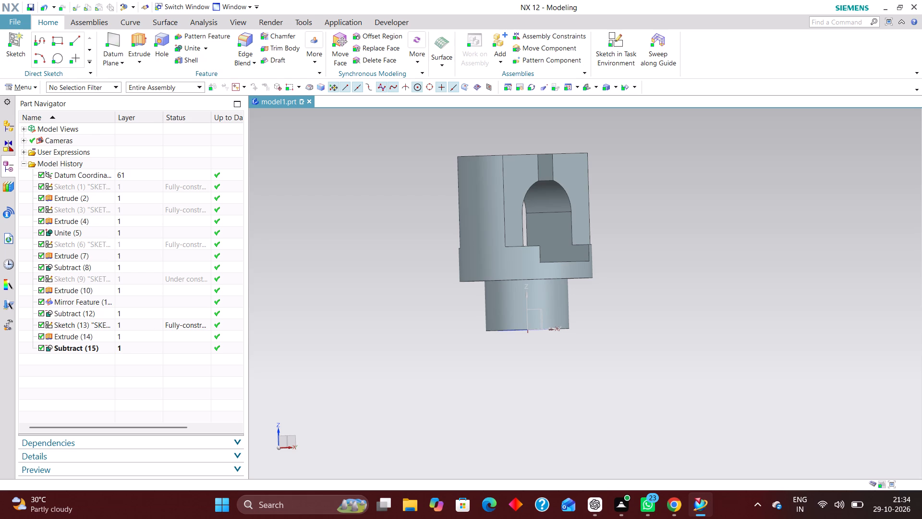
middle_drag(631, 259, 624, 281)
middle_drag(624, 281, 617, 288)
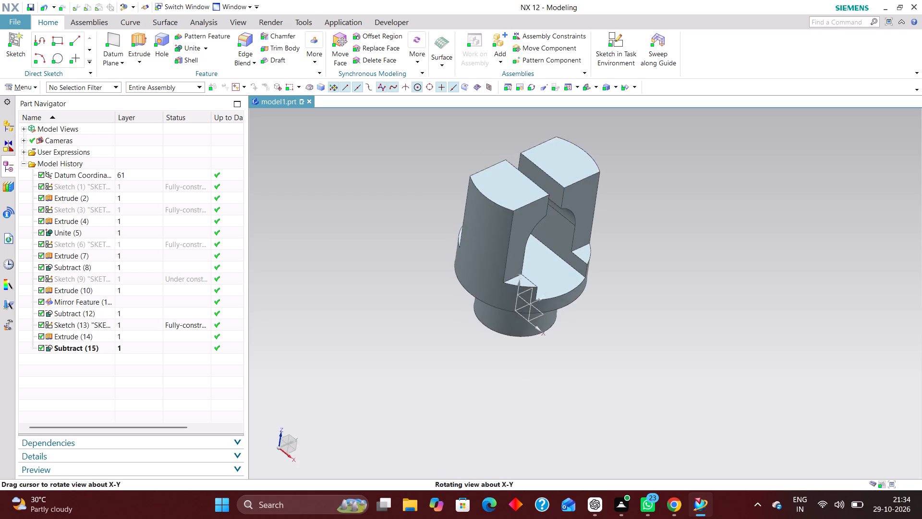
middle_drag(617, 288, 613, 276)
scroll(543, 257, up, 2)
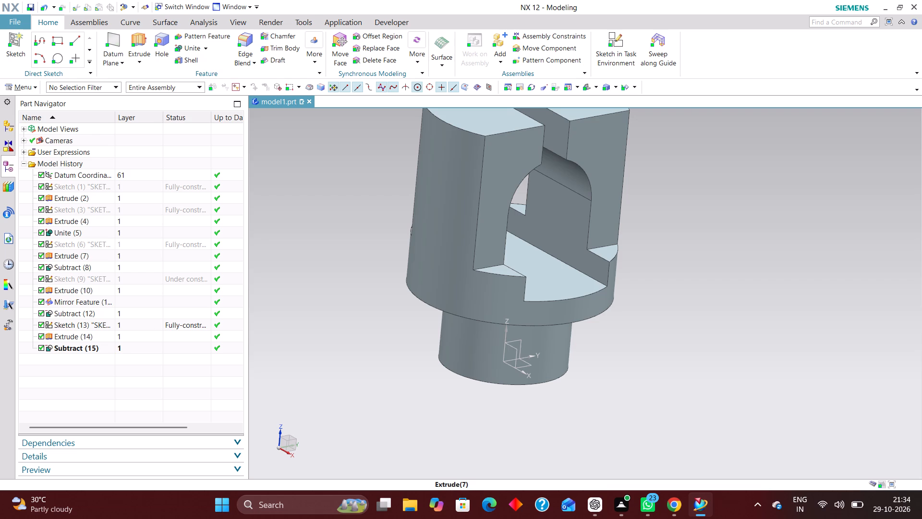
scroll(748, 310, down, 1)
scroll(690, 251, up, 3)
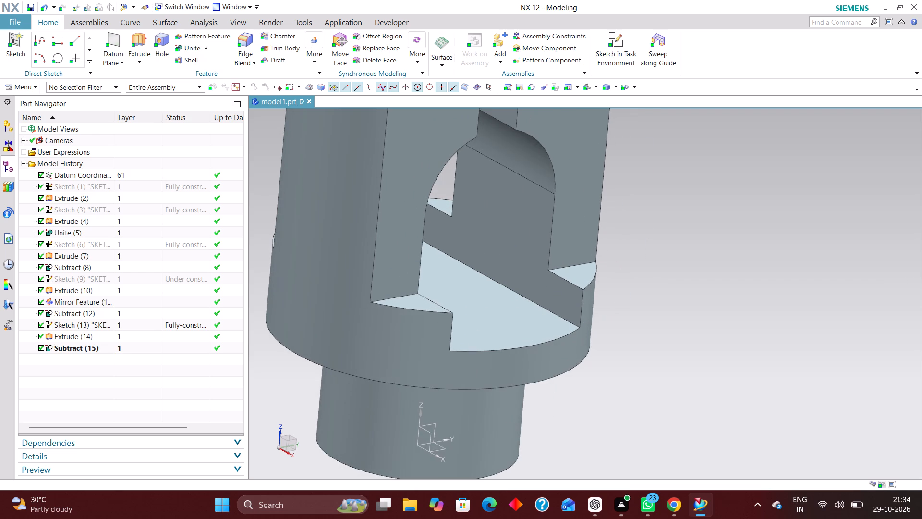
middle_drag(743, 289, 736, 291)
scroll(771, 295, down, 2)
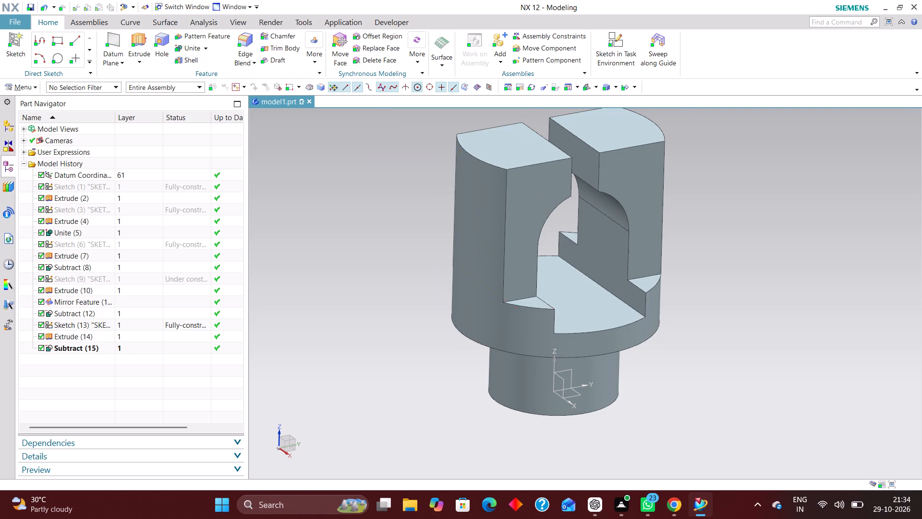
scroll(552, 225, up, 1)
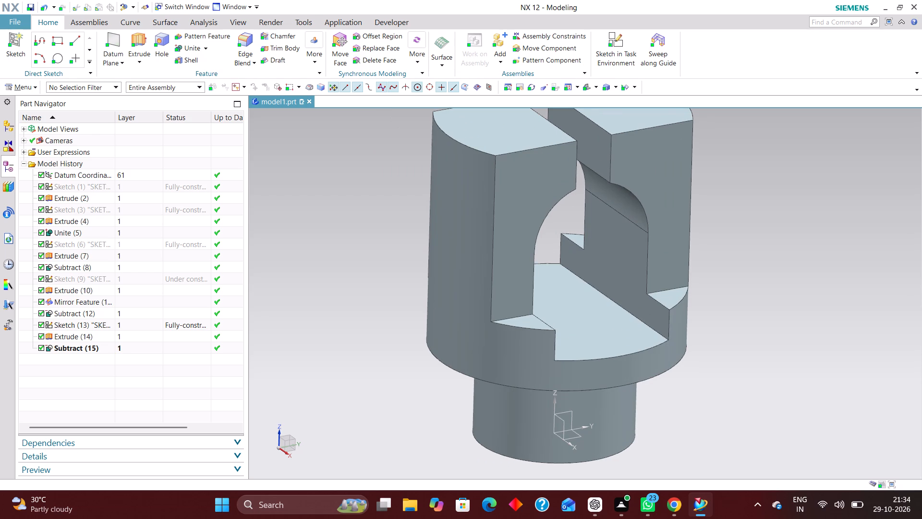
scroll(732, 320, down, 1)
scroll(733, 276, up, 1)
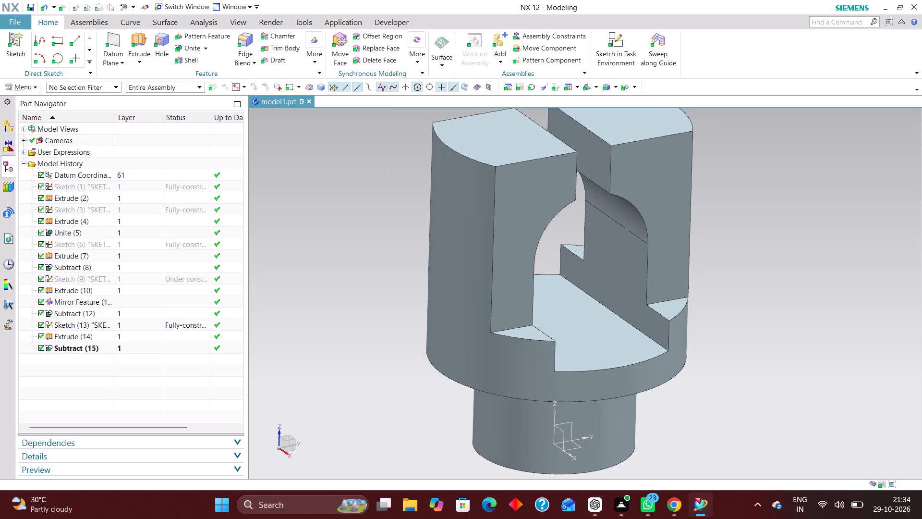
scroll(733, 318, down, 1)
scroll(735, 317, up, 1)
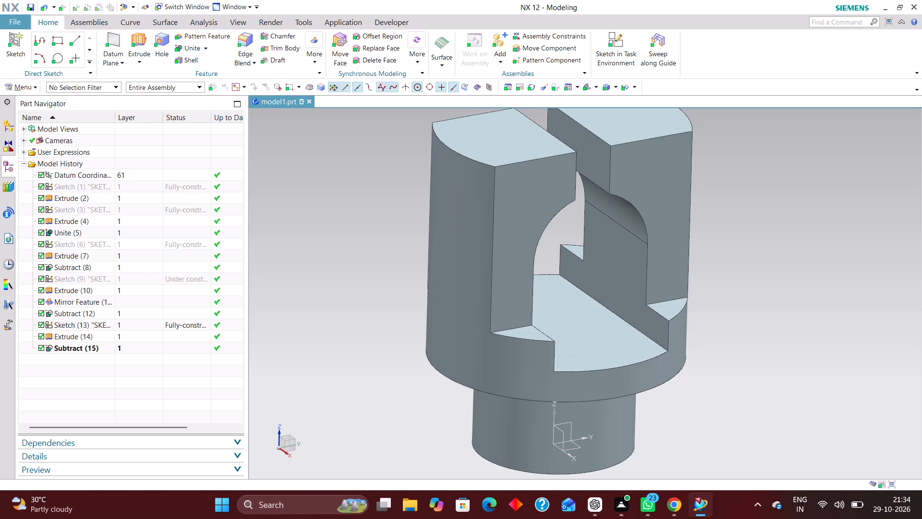
scroll(738, 322, down, 1)
scroll(749, 311, up, 2)
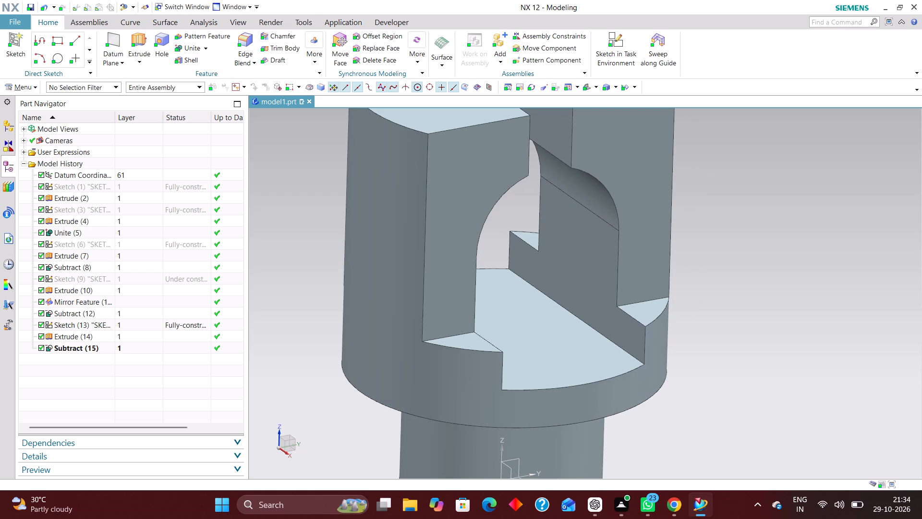
scroll(740, 316, down, 3)
scroll(746, 317, up, 2)
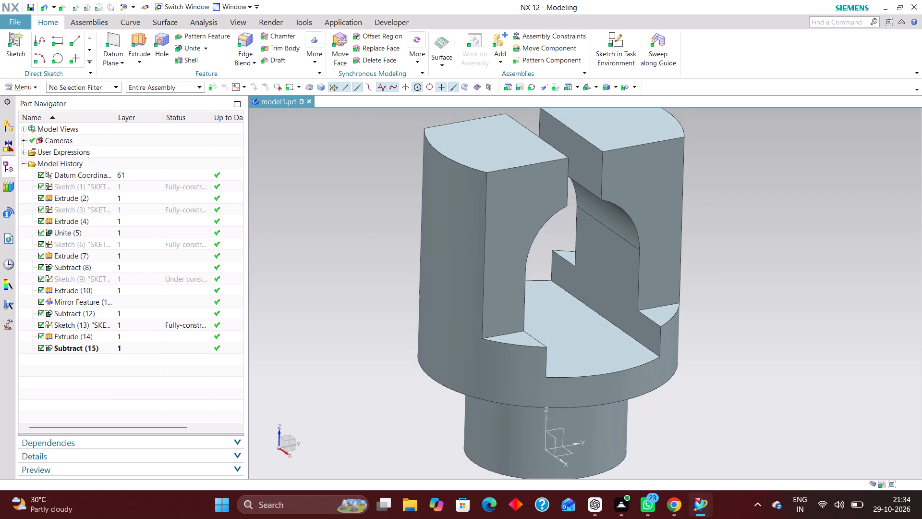
scroll(657, 389, down, 2)
scroll(711, 367, up, 1)
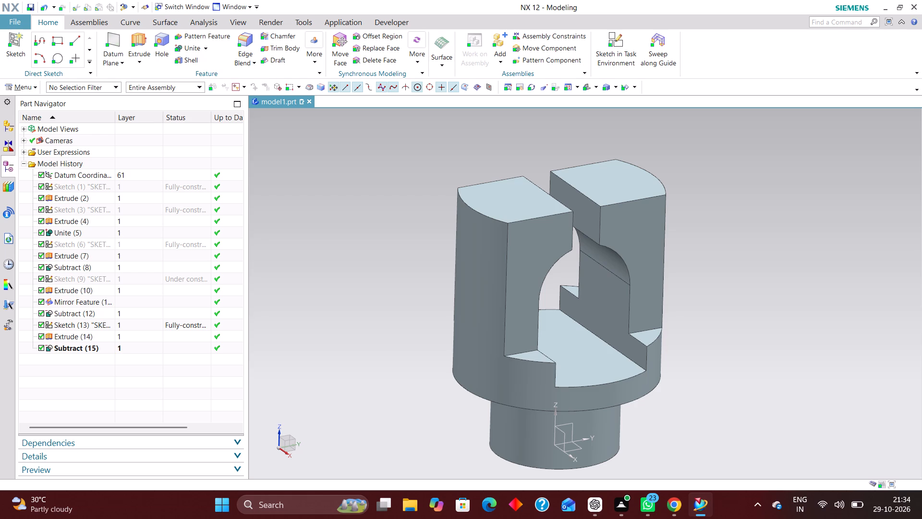
scroll(705, 357, down, 1)
scroll(710, 359, up, 1)
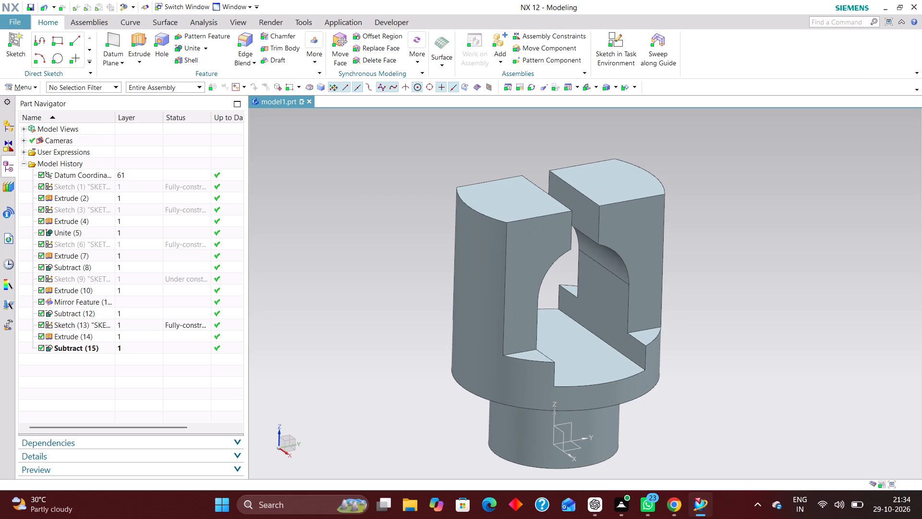
scroll(679, 344, down, 1)
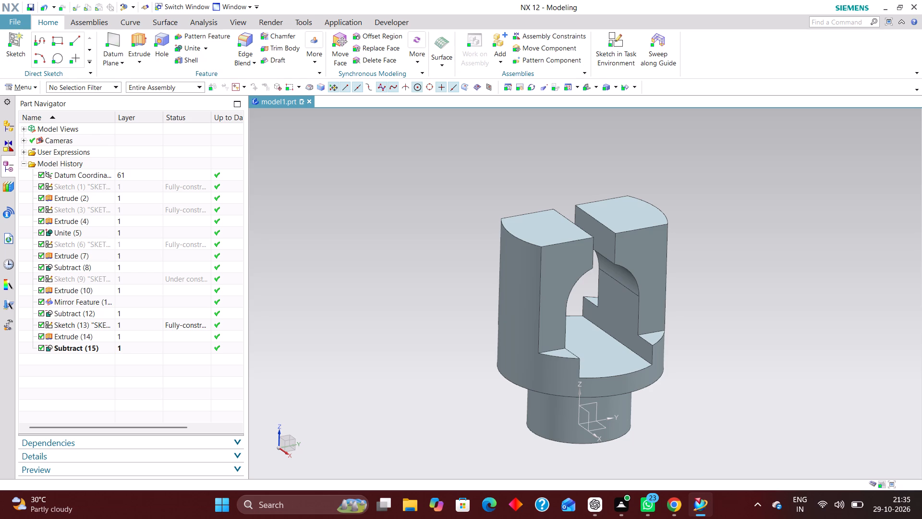
scroll(709, 316, up, 1)
scroll(708, 307, down, 1)
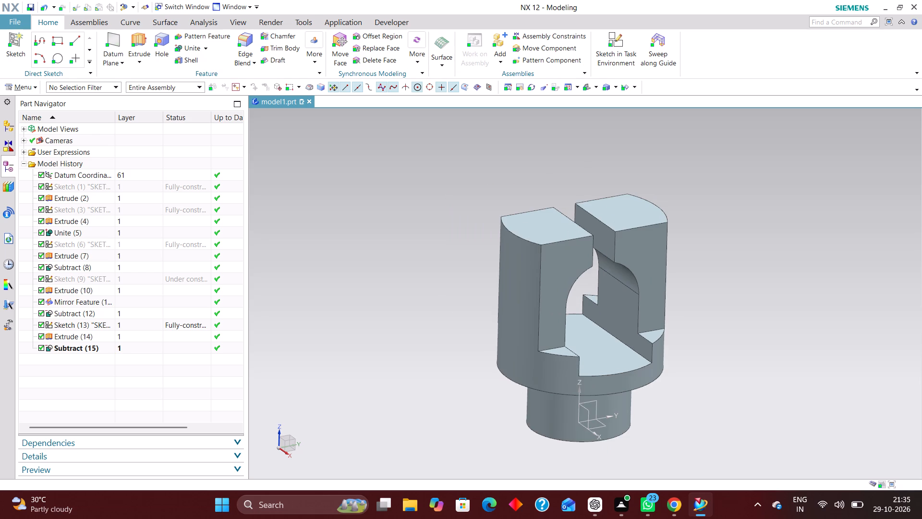
middle_drag(723, 338, 732, 322)
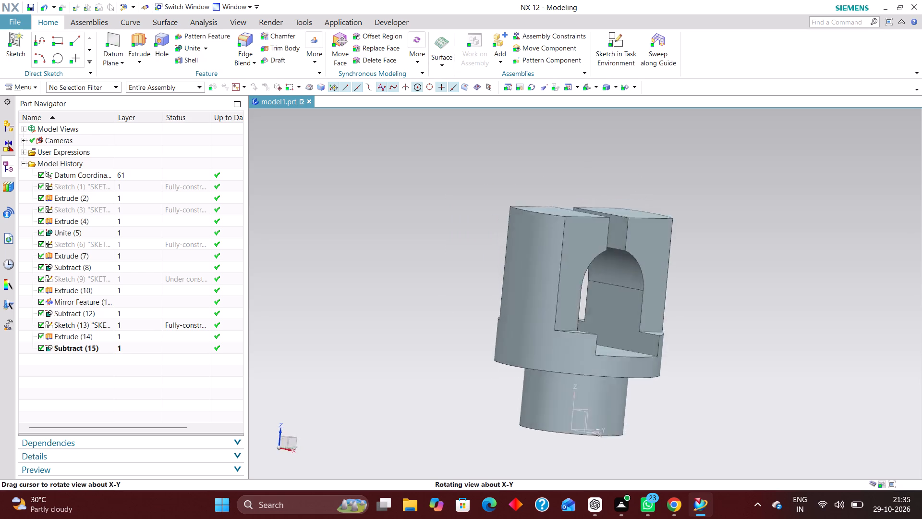
middle_drag(732, 322, 720, 337)
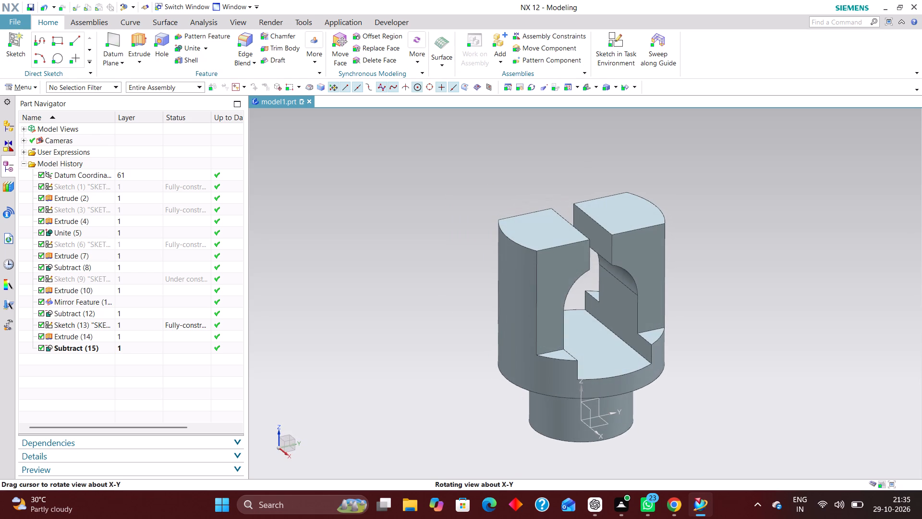
middle_drag(720, 337, 711, 330)
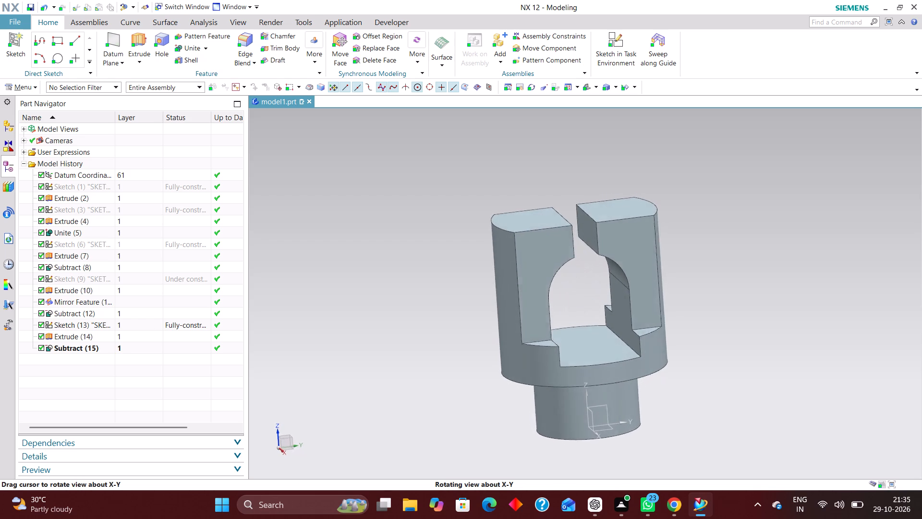
middle_drag(711, 330, 723, 334)
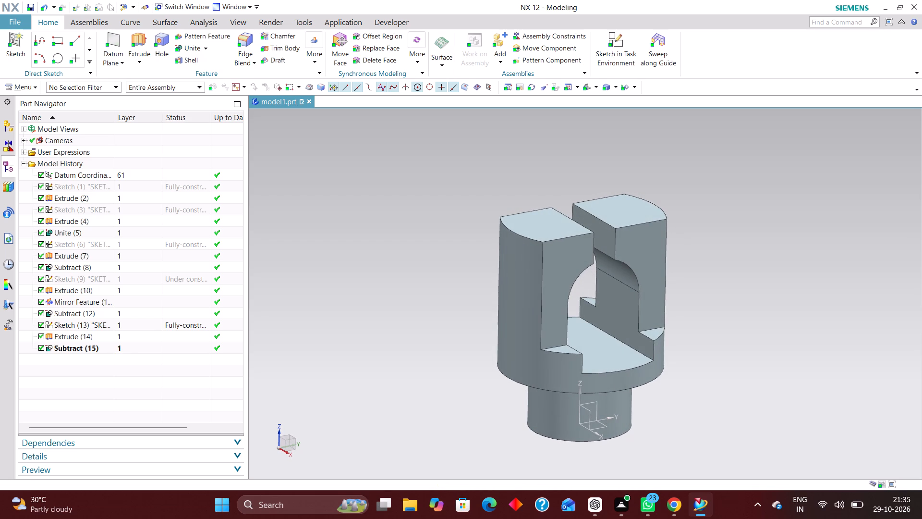
scroll(726, 313, down, 1)
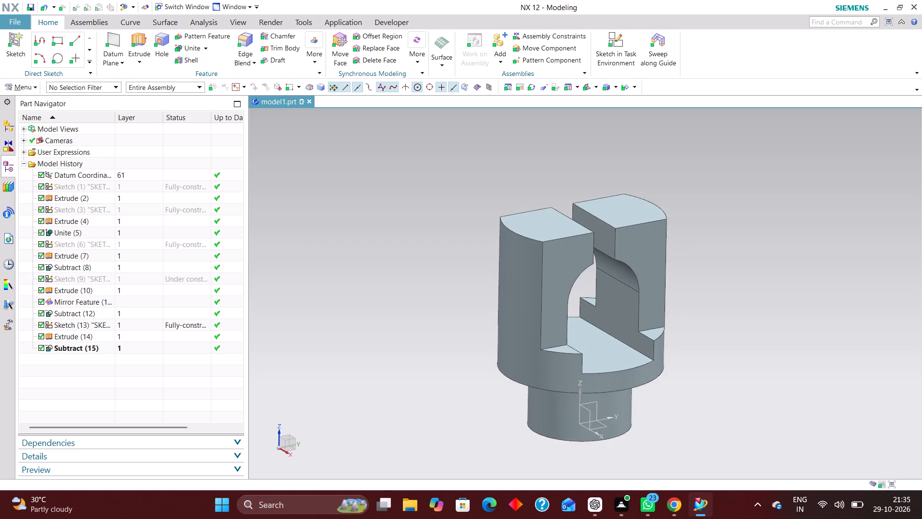
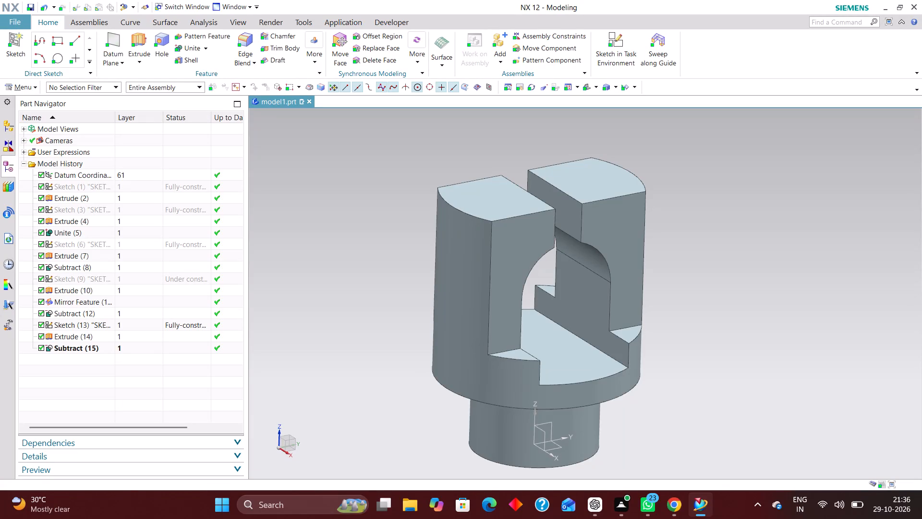
Examine the finished clevis from standard isometric and rotated views, checking the top slot, arched opening and stepped side cuts.
scroll(787, 336, down, 2)
scroll(493, 299, down, 2)
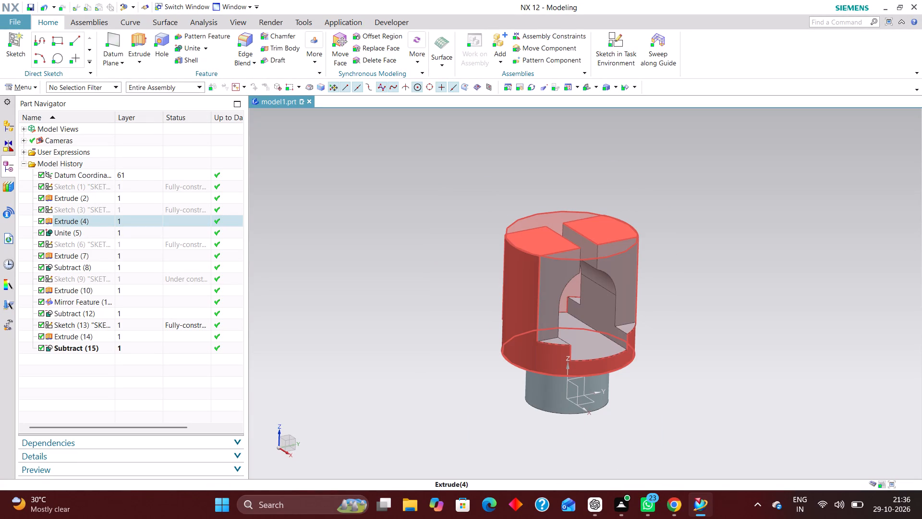
scroll(655, 345, up, 3)
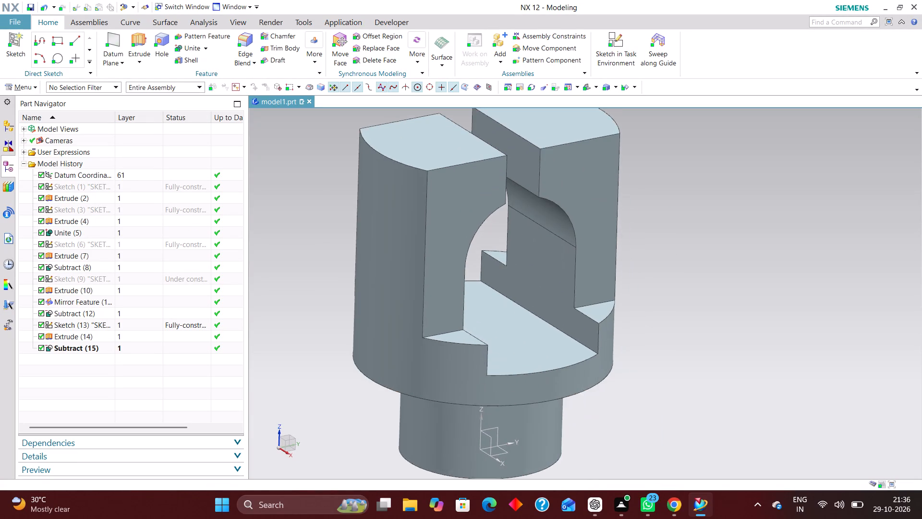
scroll(688, 341, down, 3)
middle_drag(704, 325, 700, 331)
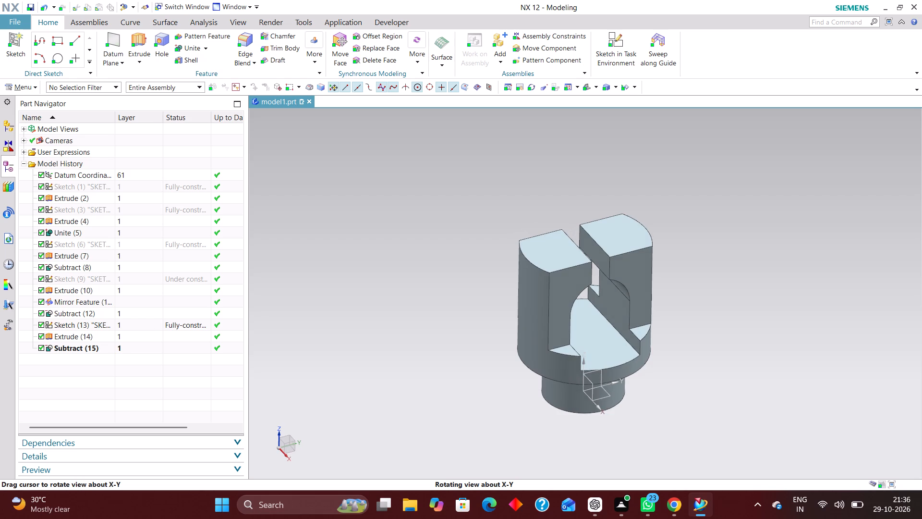
middle_drag(700, 331, 698, 325)
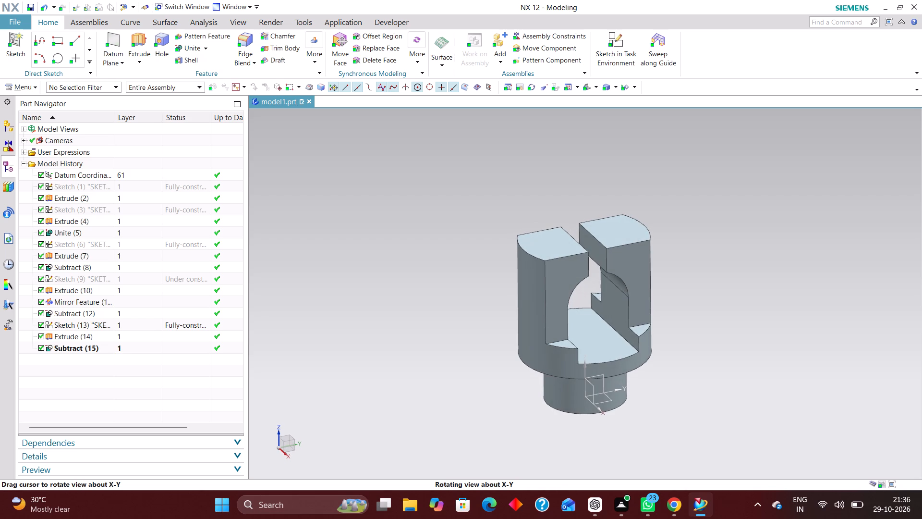
middle_drag(698, 325, 697, 327)
scroll(690, 321, up, 2)
middle_drag(699, 347, 707, 348)
scroll(707, 347, up, 1)
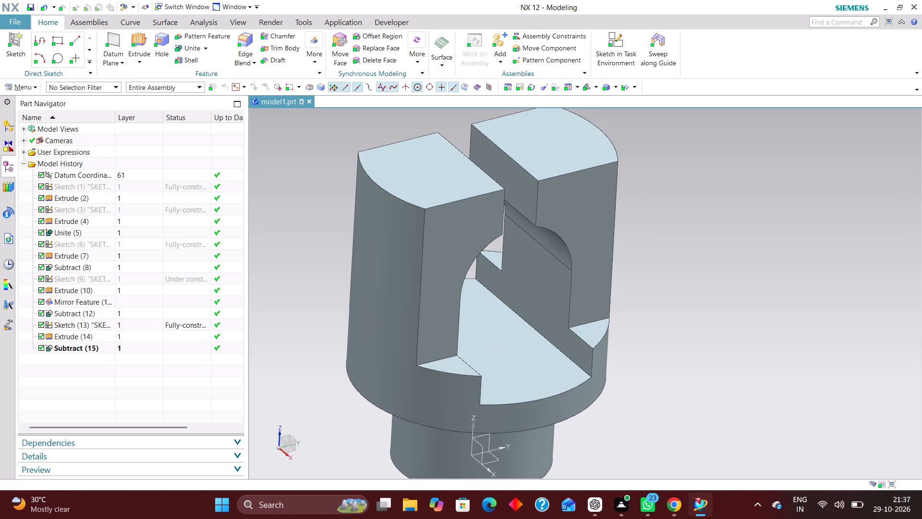
scroll(713, 349, down, 1)
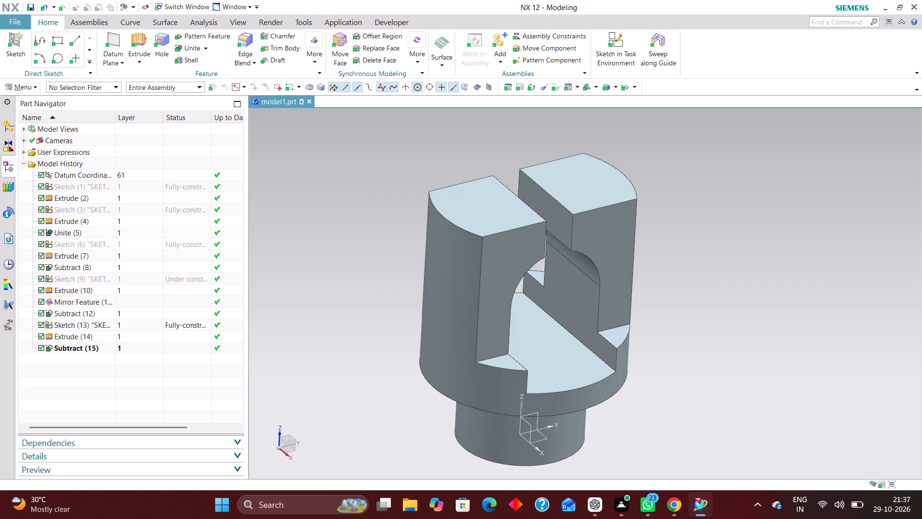
key(End)
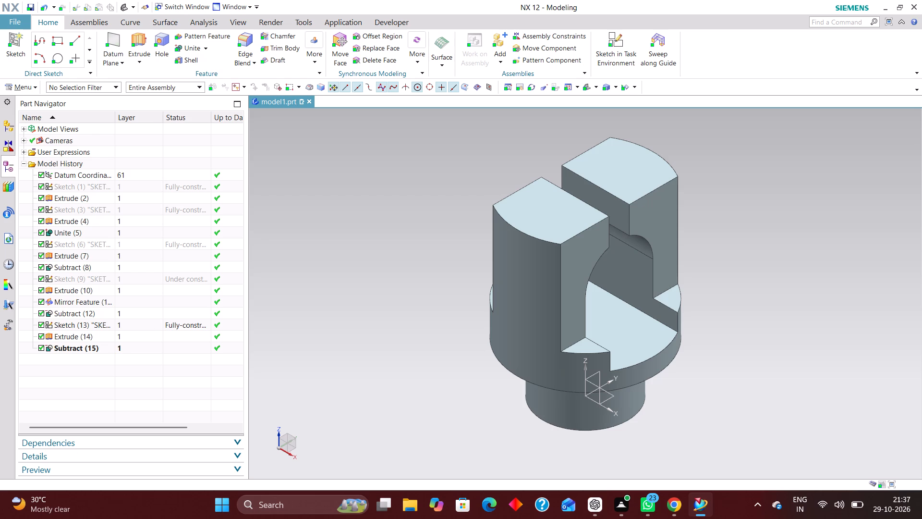
middle_drag(802, 299, 789, 282)
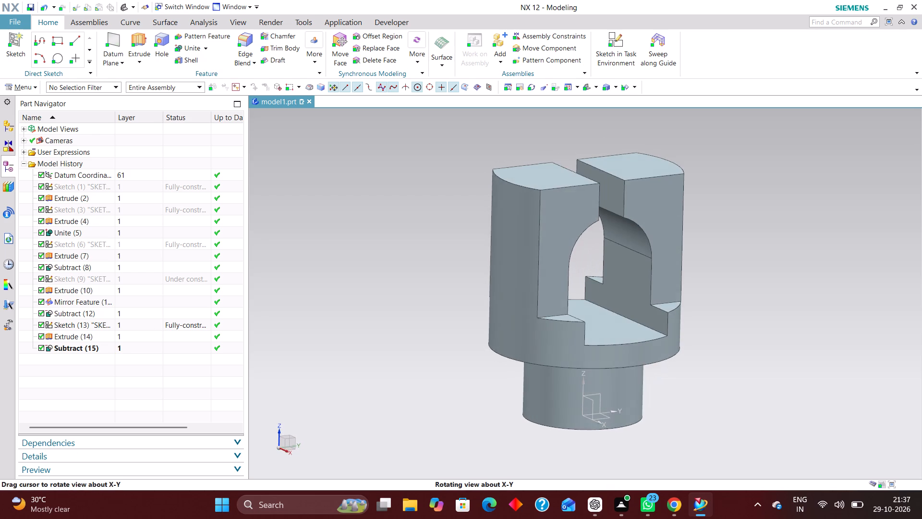
middle_drag(789, 282, 789, 283)
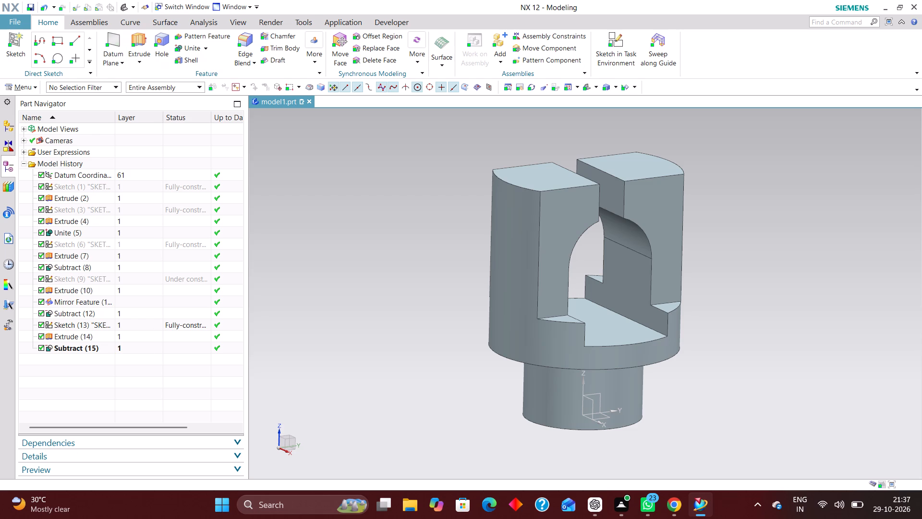
Create a sketch on the vertical YZ datum plane and draw a slanted line across one upper shoulder, starting about 16 mm from the vertical axis.
click(622, 40)
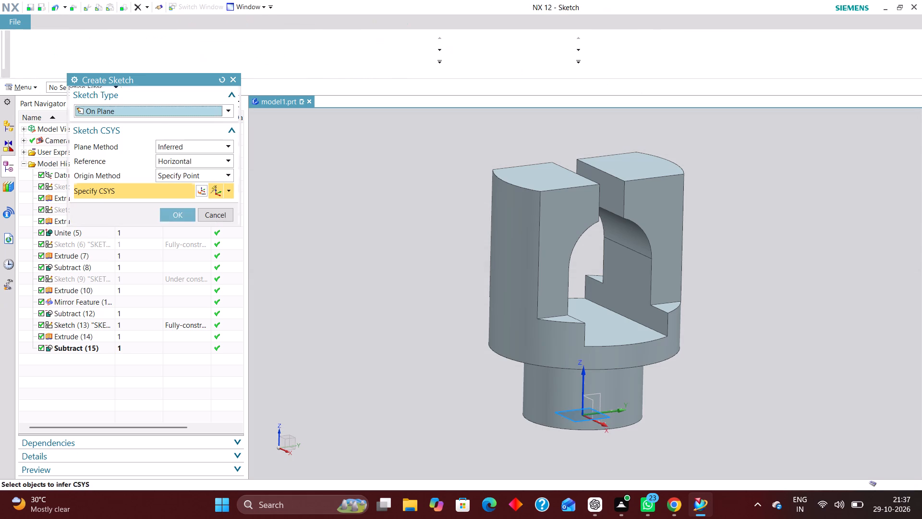
click(596, 395)
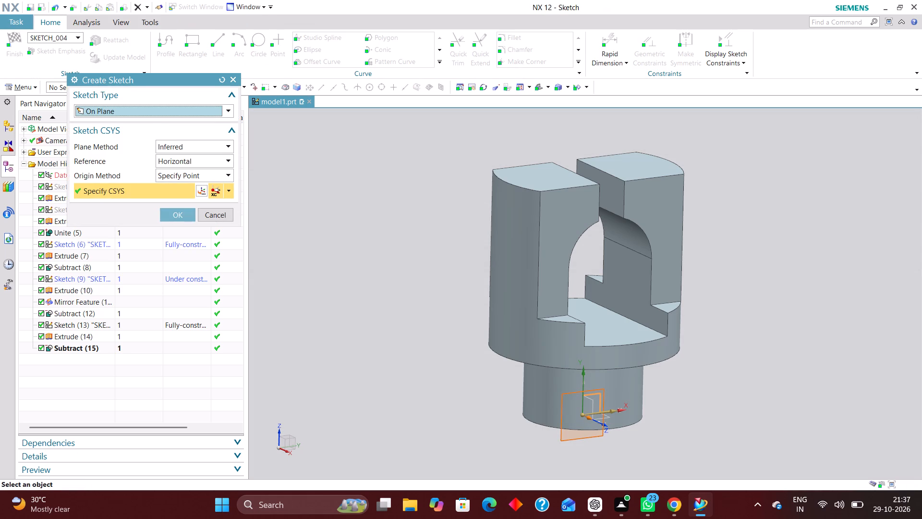
click(175, 207)
click(181, 214)
scroll(516, 404, down, 4)
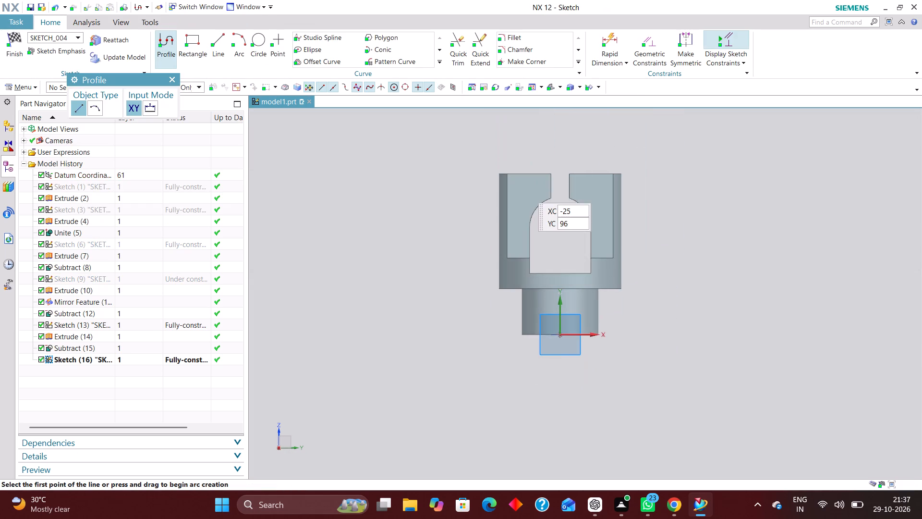
scroll(512, 139, up, 3)
click(212, 36)
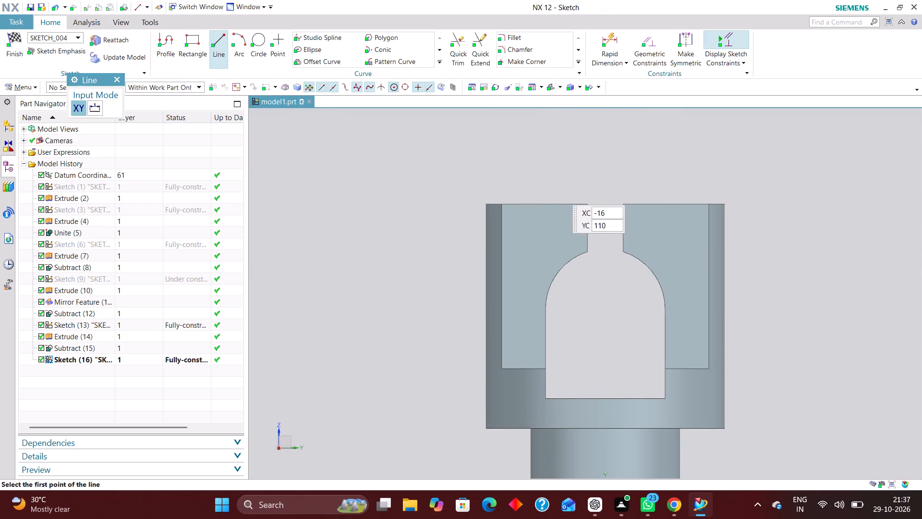
click(556, 175)
click(476, 292)
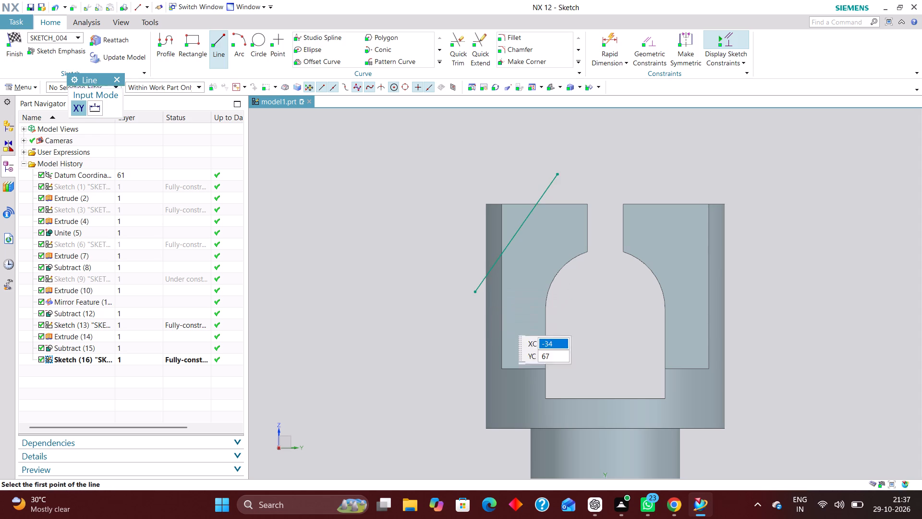
Dimension the slanted line's upper endpoint horizontally from the sketch's vertical axis at 20 mm.
click(610, 39)
scroll(469, 153, down, 3)
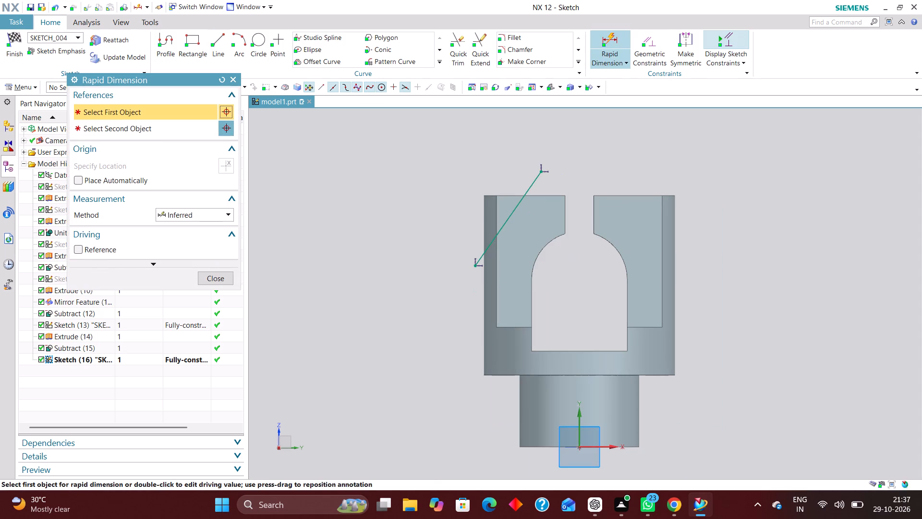
click(542, 169)
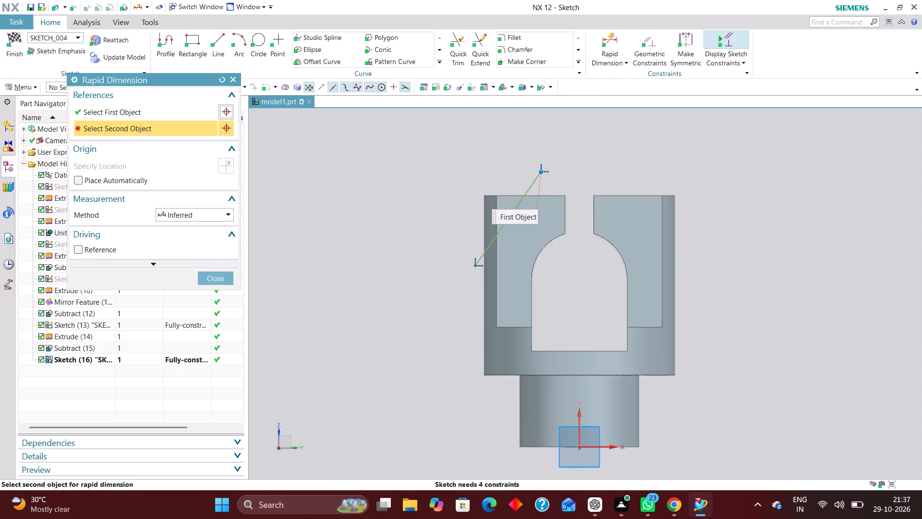
click(580, 427)
click(563, 123)
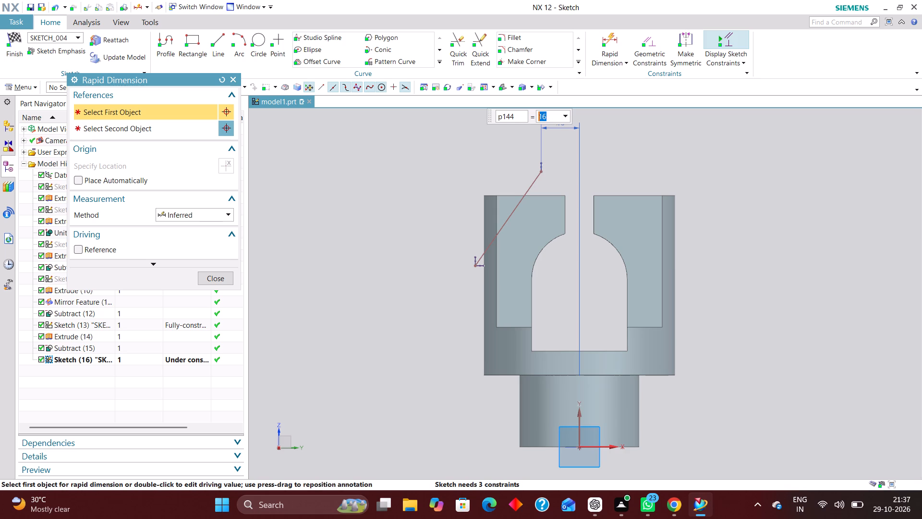
text(20)
key(Return)
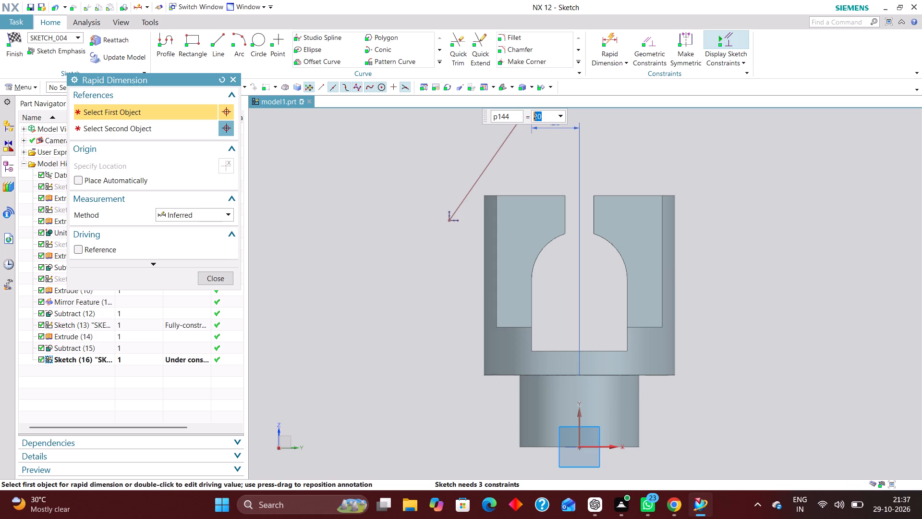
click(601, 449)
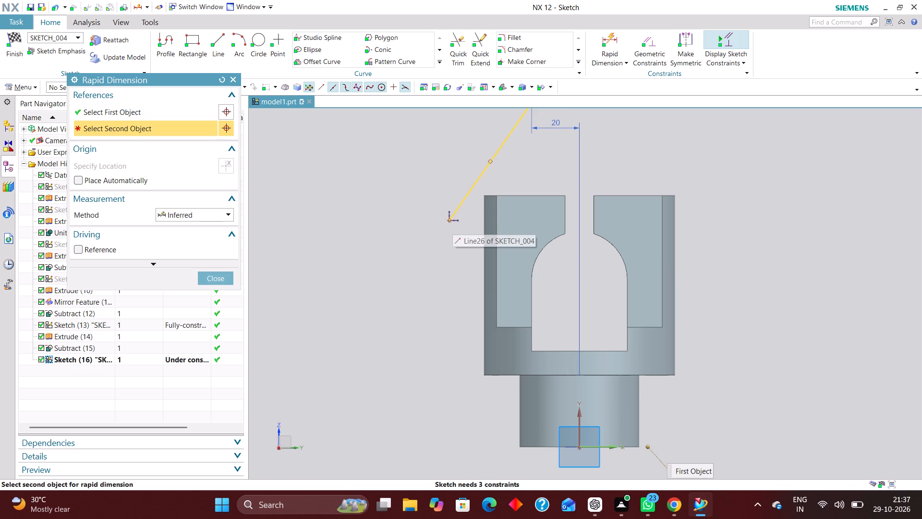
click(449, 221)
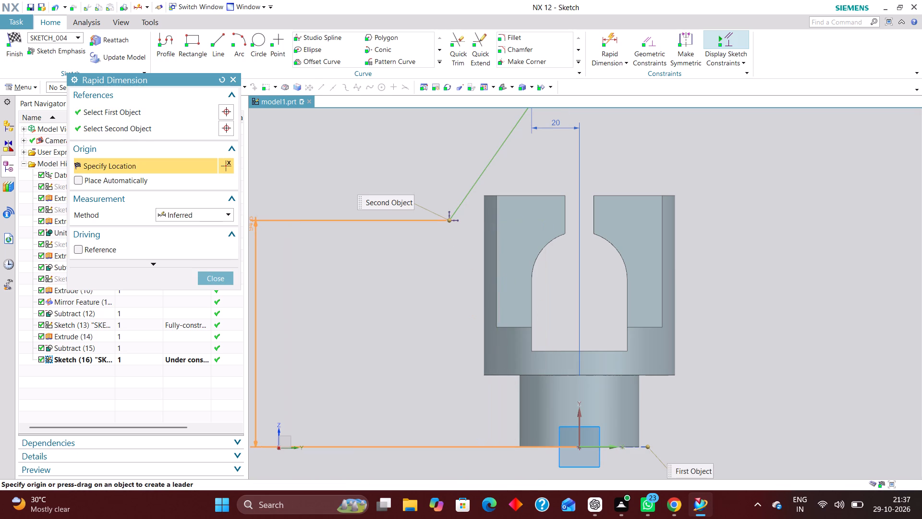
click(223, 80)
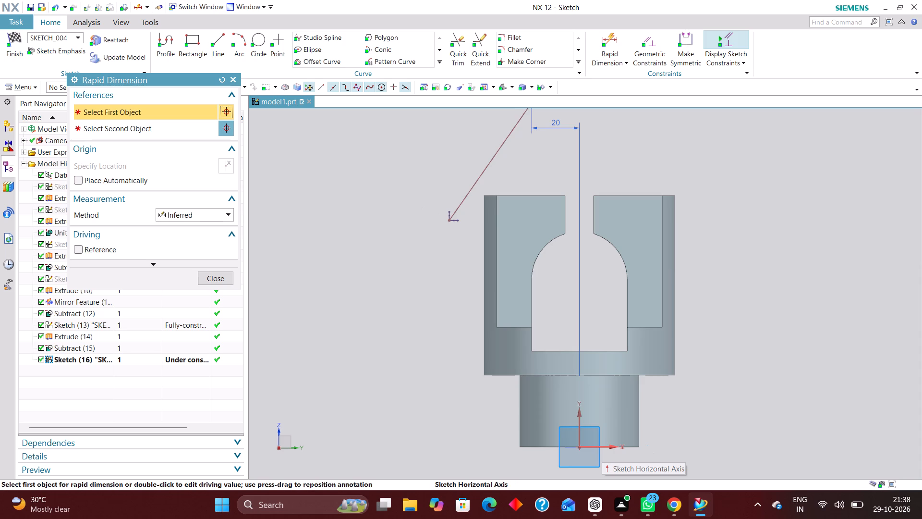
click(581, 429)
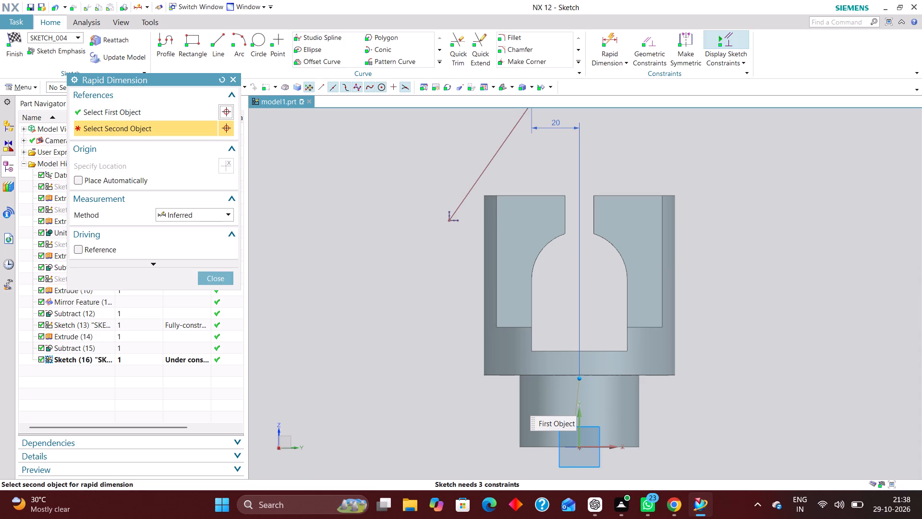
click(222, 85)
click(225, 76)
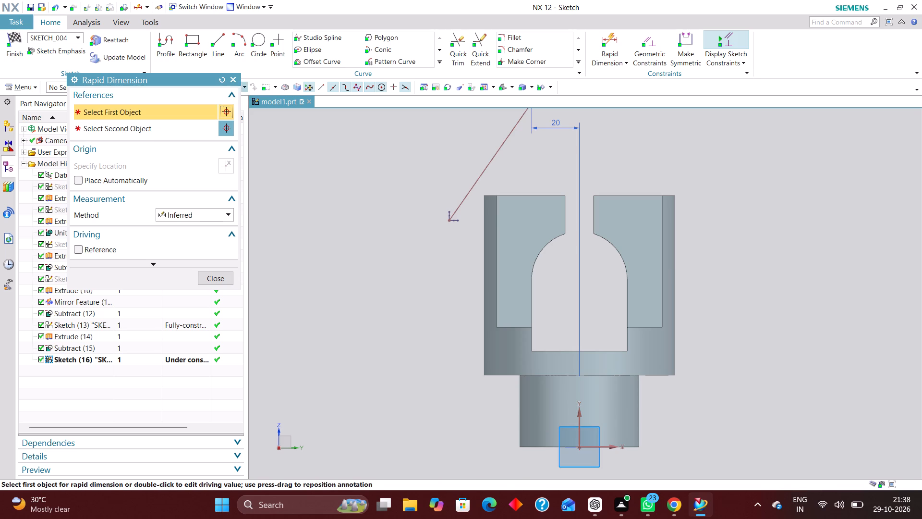
Dimension the slanted line's lower endpoint vertically from the base's horizontal axis at 70 mm.
click(448, 222)
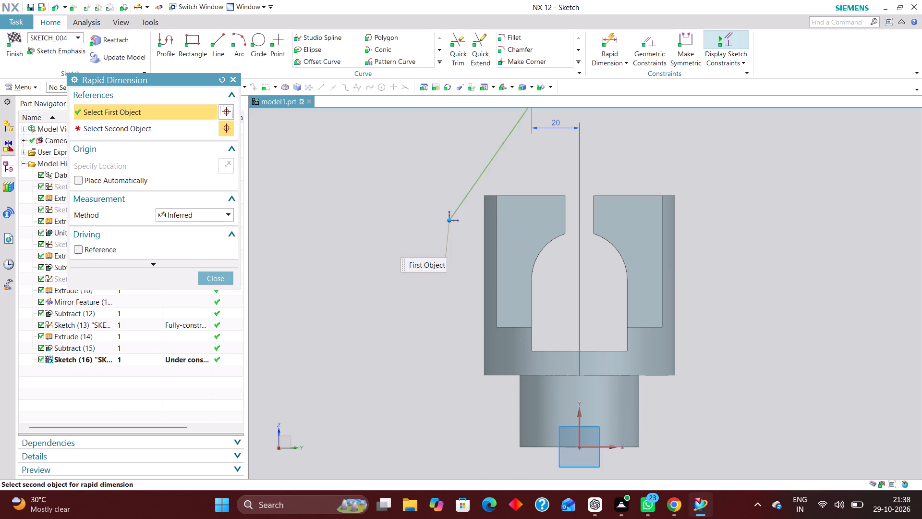
click(596, 446)
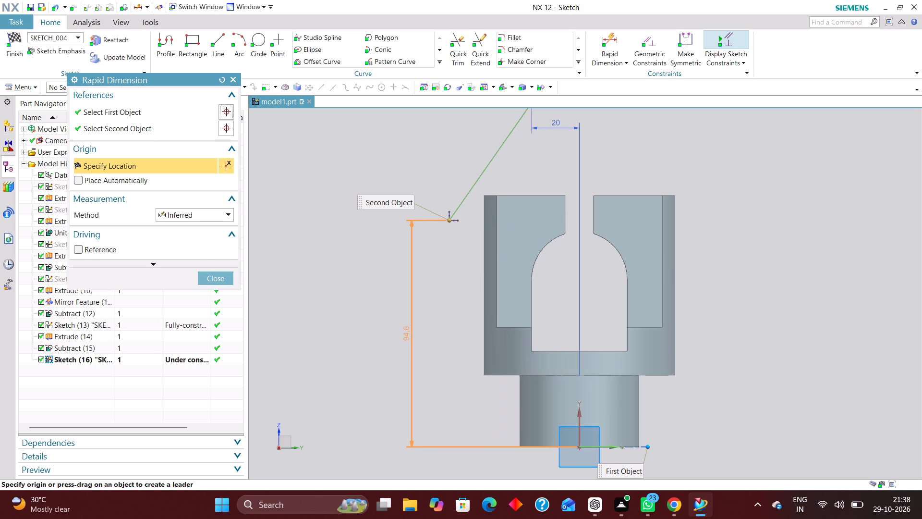
click(406, 355)
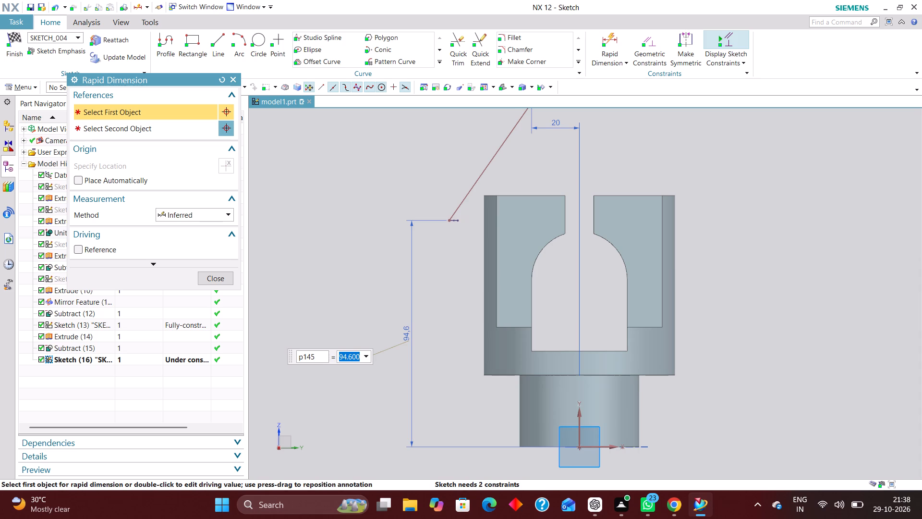
text(70)
key(Return)
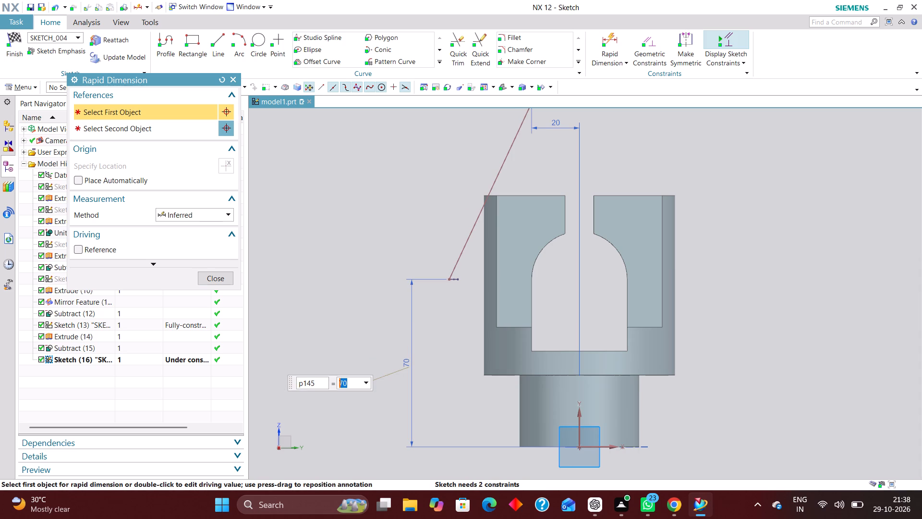
click(212, 279)
scroll(508, 294, up, 2)
scroll(397, 330, down, 3)
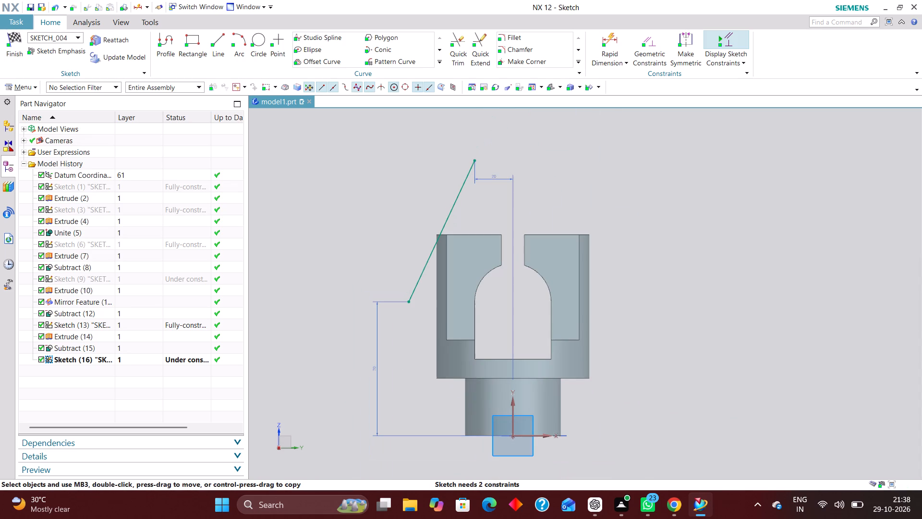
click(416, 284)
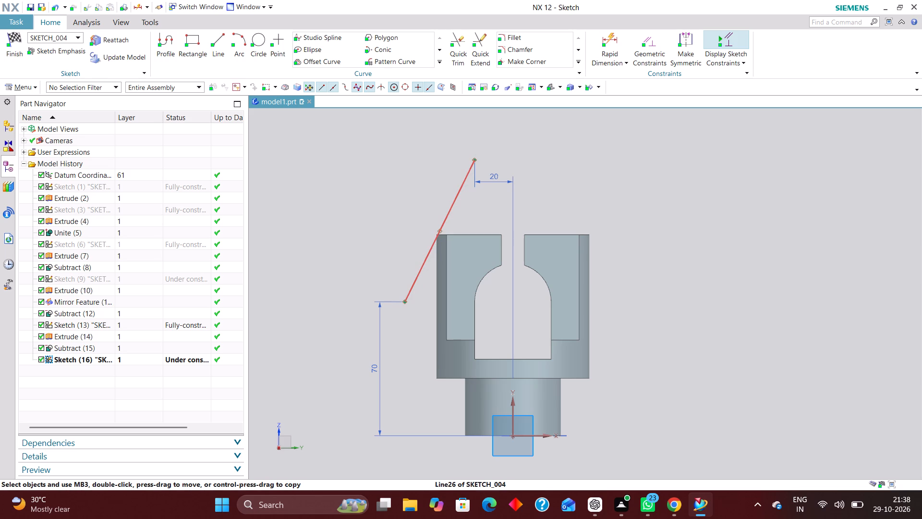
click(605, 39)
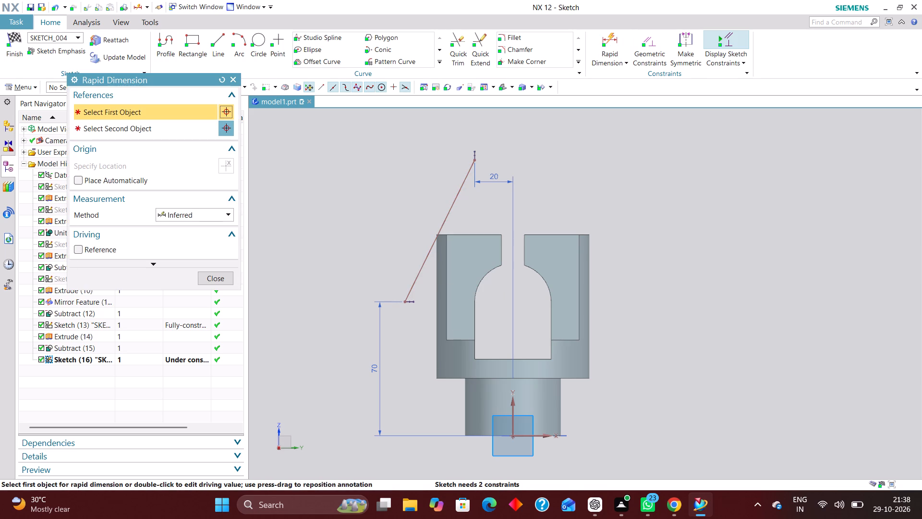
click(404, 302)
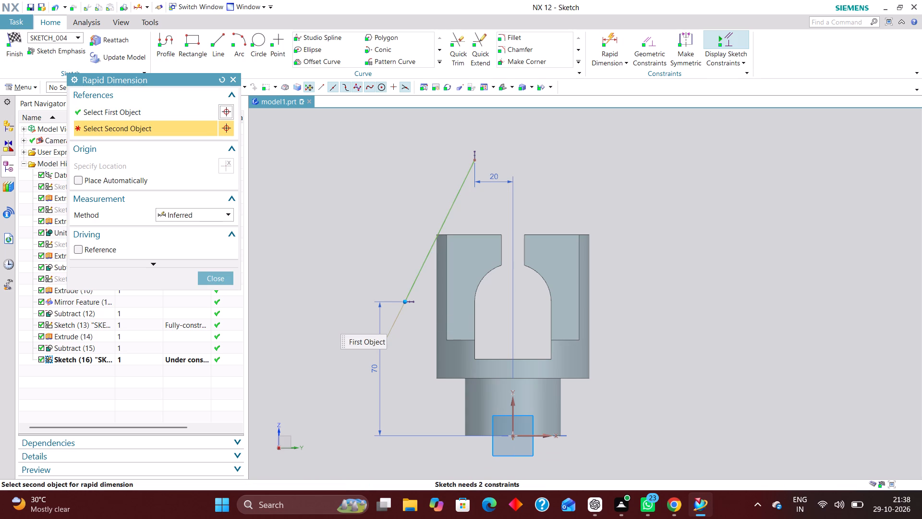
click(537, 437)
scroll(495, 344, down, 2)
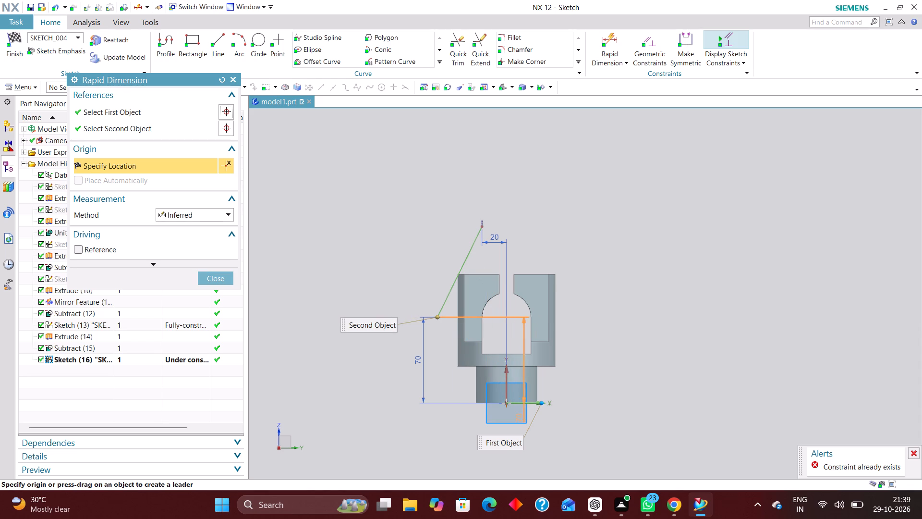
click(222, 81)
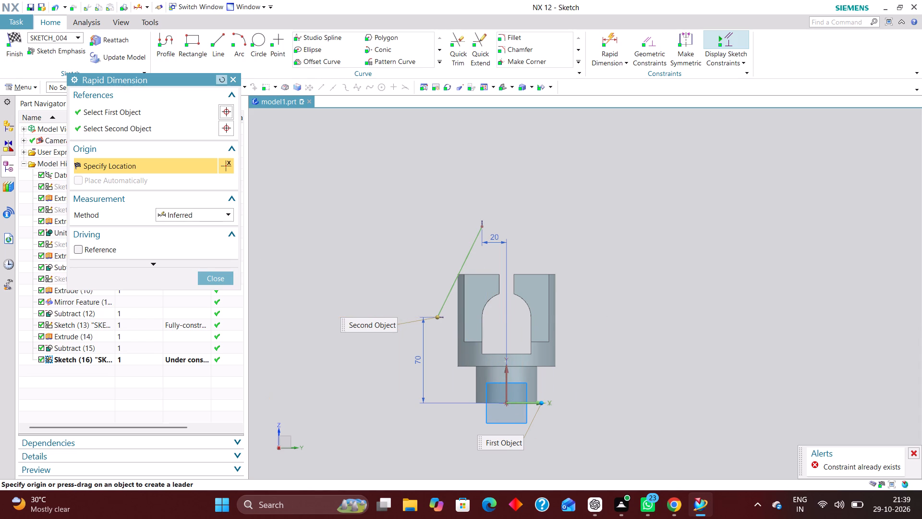
Dimension the slanted line's lower endpoint horizontally from the sketch's vertical axis at 40 mm.
click(437, 321)
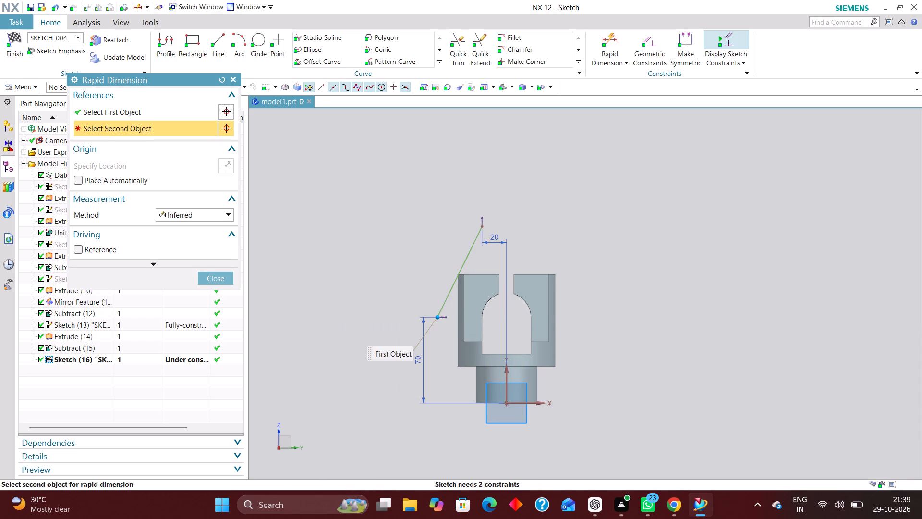
click(506, 381)
click(475, 452)
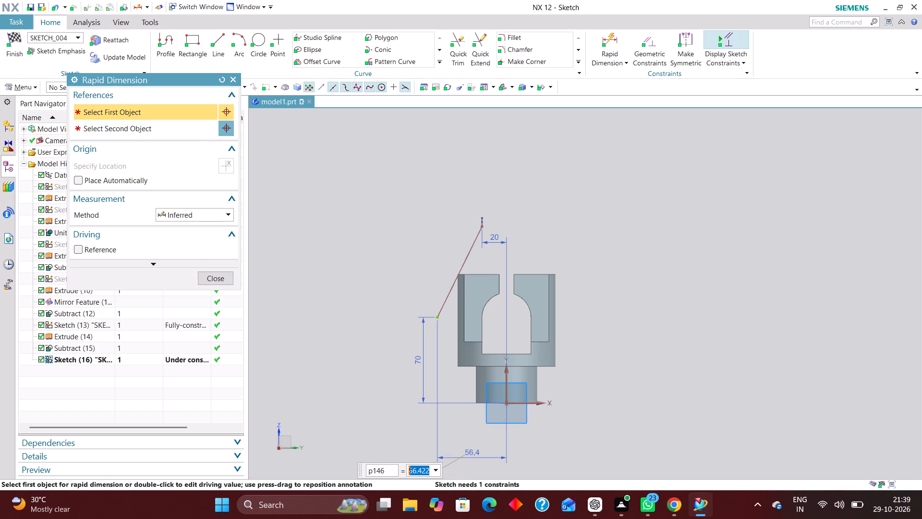
text(40)
key(Return)
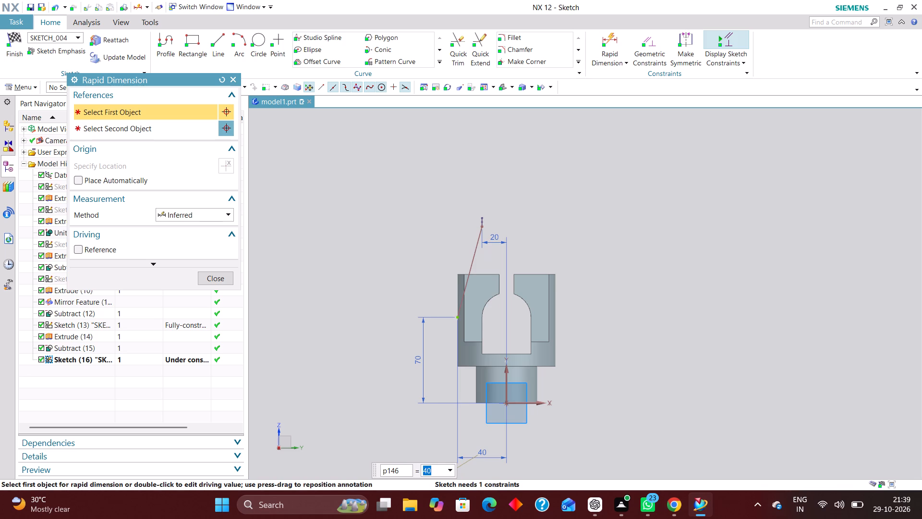
Dimension the slanted line's upper endpoint vertically from the base's horizontal axis at 105 mm.
click(484, 224)
click(530, 402)
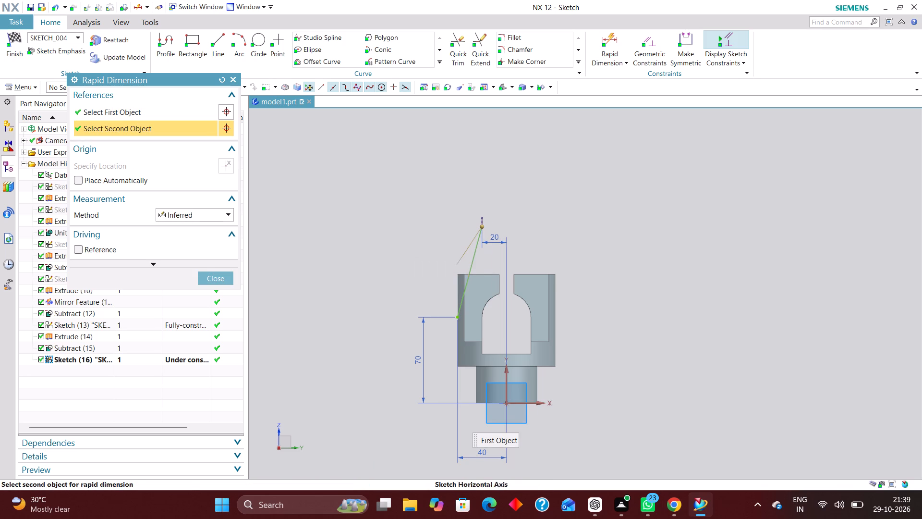
click(643, 306)
text(105)
key(Return)
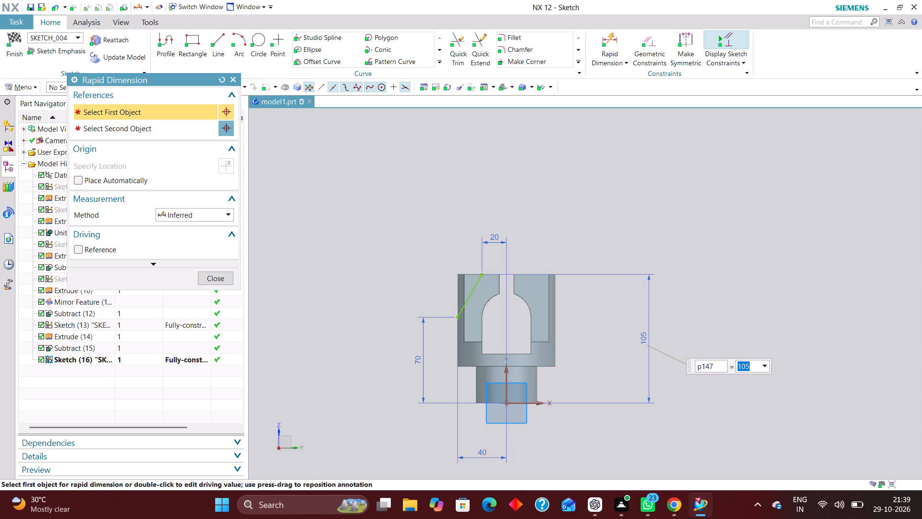
click(210, 275)
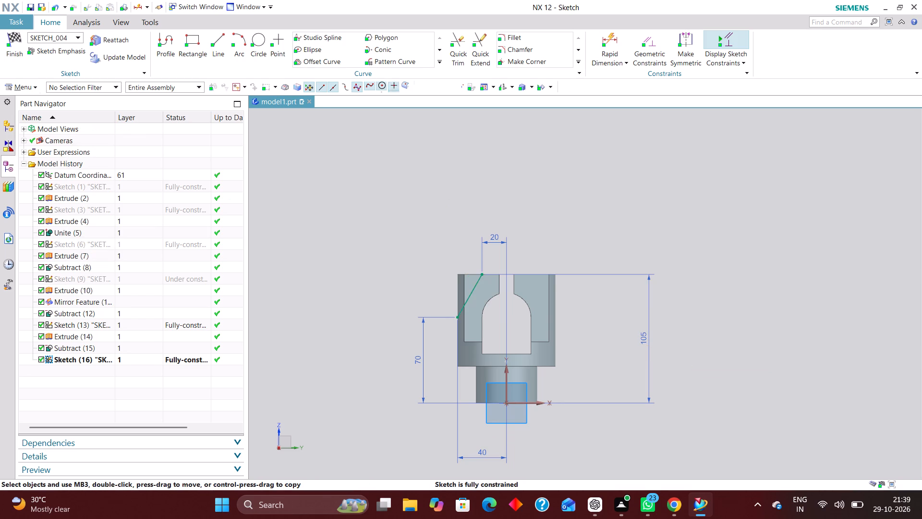
Draw a horizontal line from the slanted line's lower endpoint inward, ending just inside the arched opening.
scroll(470, 330, up, 2)
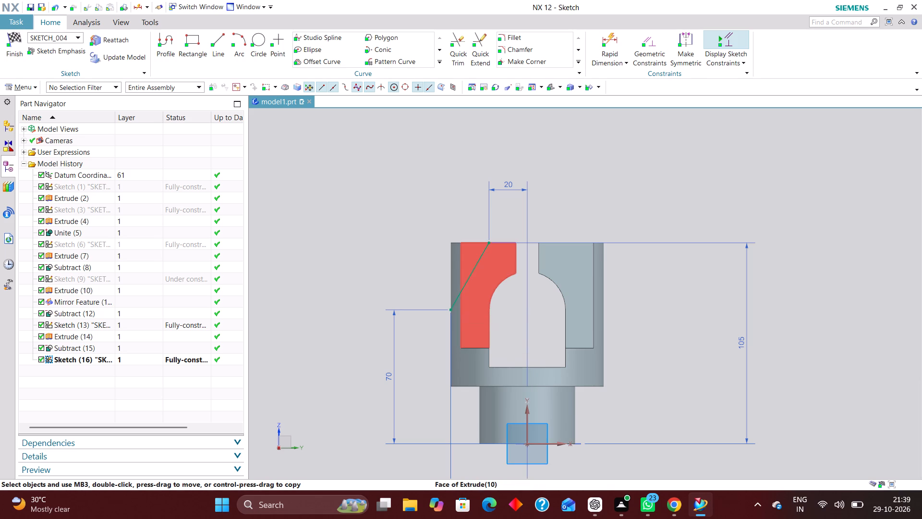
click(215, 41)
scroll(458, 322, up, 2)
drag(448, 282, 443, 277)
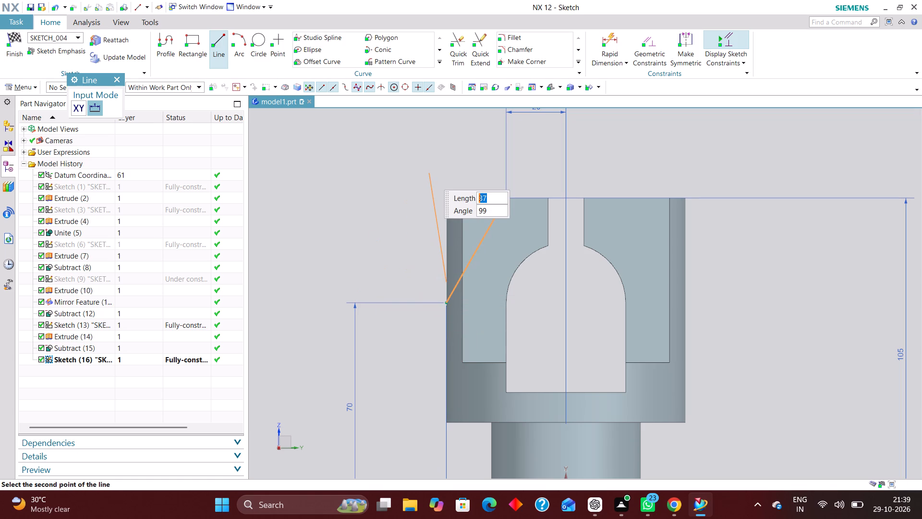
key(Escape)
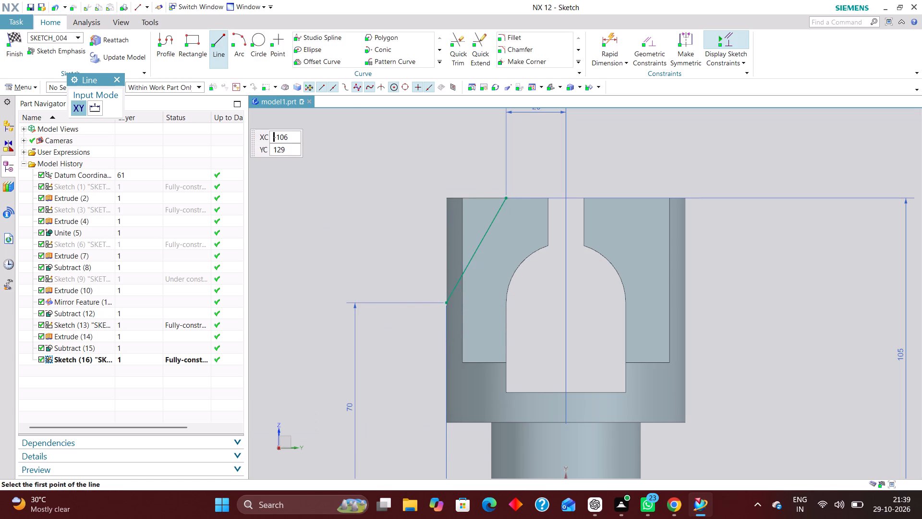
click(445, 304)
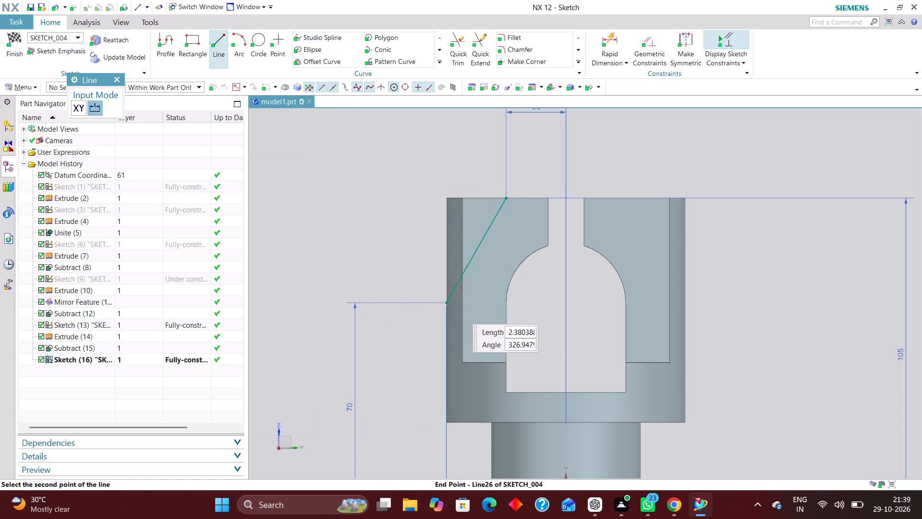
click(518, 302)
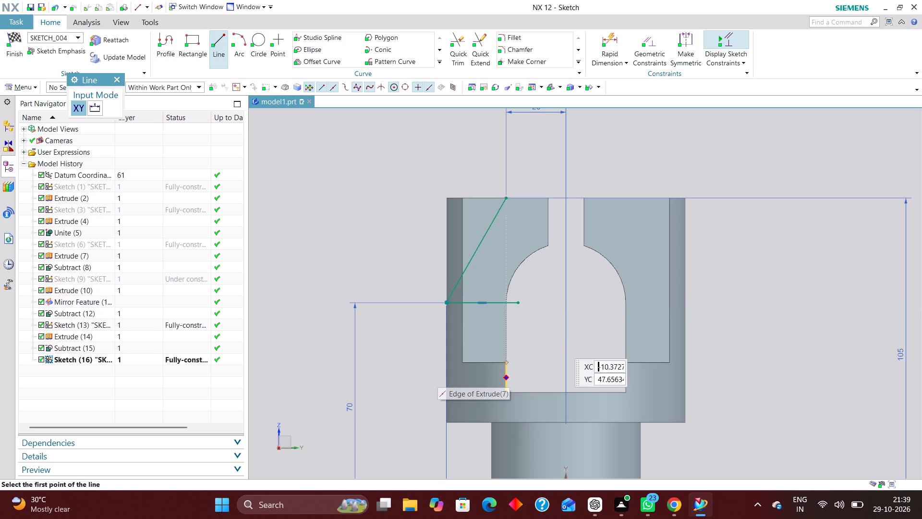
Draw a horizontal line about 17 mm long from the slanted line's upper endpoint into the top slot, with a short vertical line down from its end.
click(507, 197)
click(547, 207)
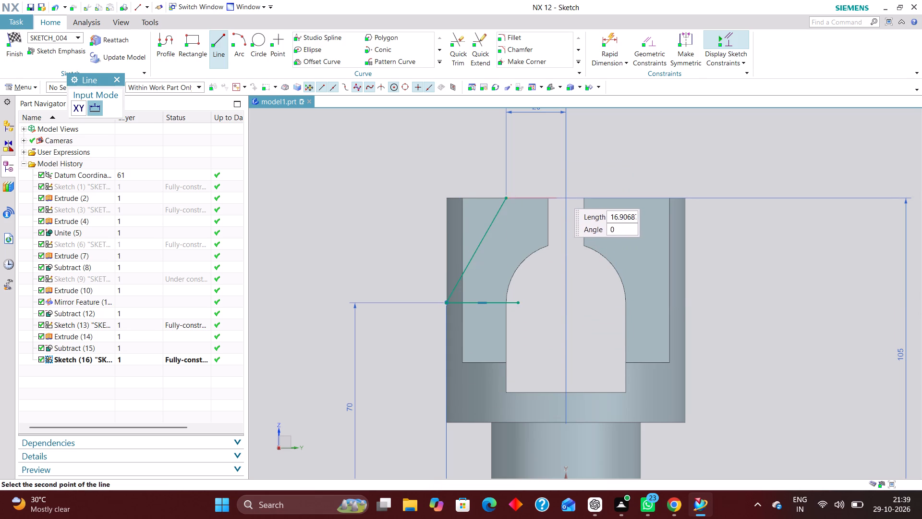
click(557, 194)
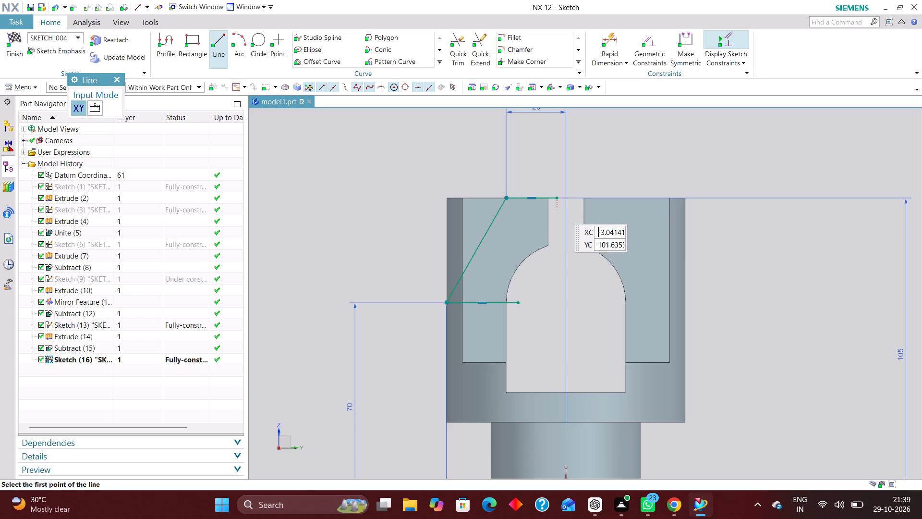
click(558, 199)
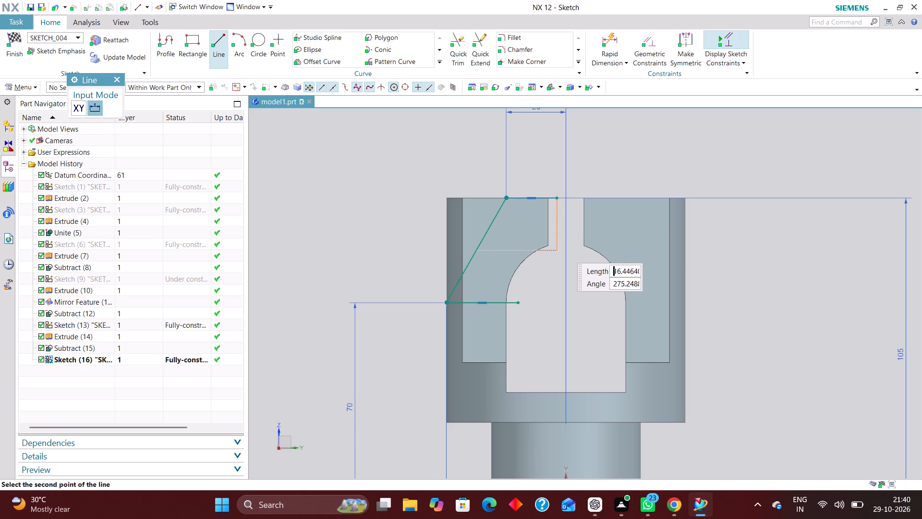
click(558, 240)
click(116, 81)
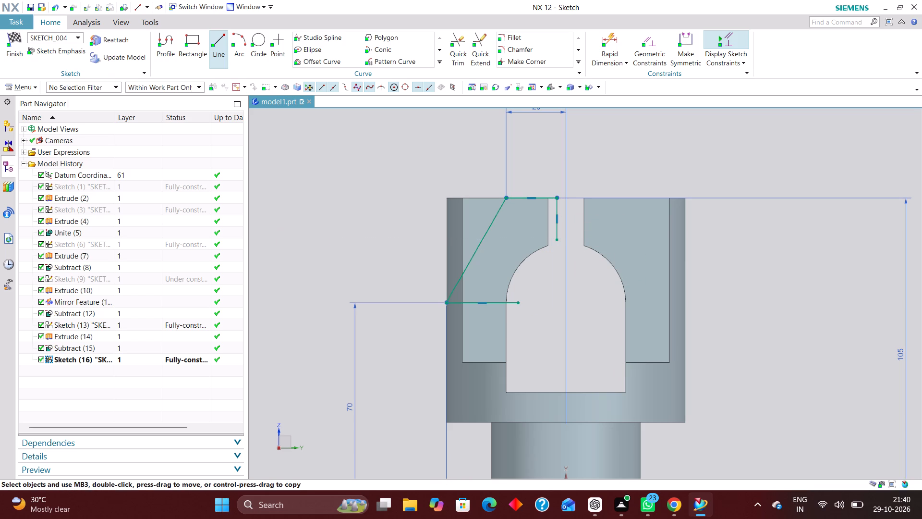
Draw a circle about 26 mm in diameter inside the arched opening, centred near the vertical axis about 73 mm above the base.
click(254, 41)
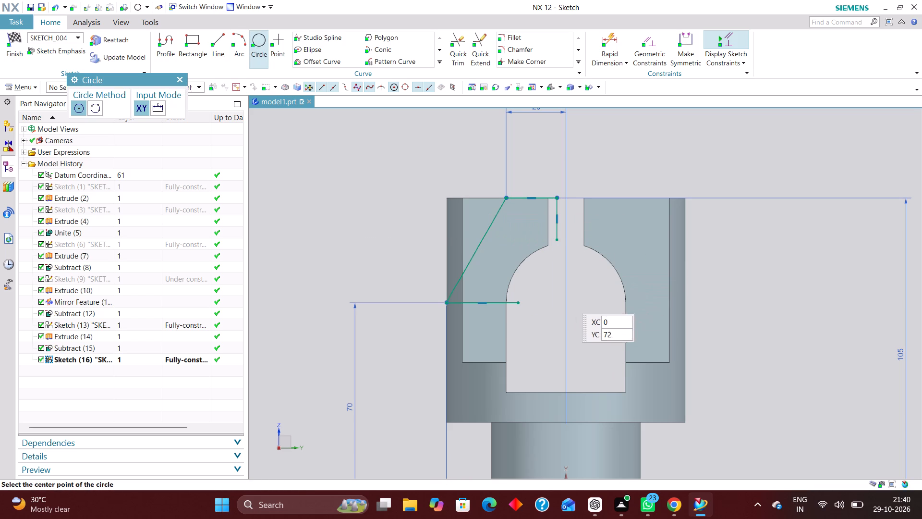
scroll(562, 277, down, 2)
scroll(569, 286, up, 3)
click(561, 292)
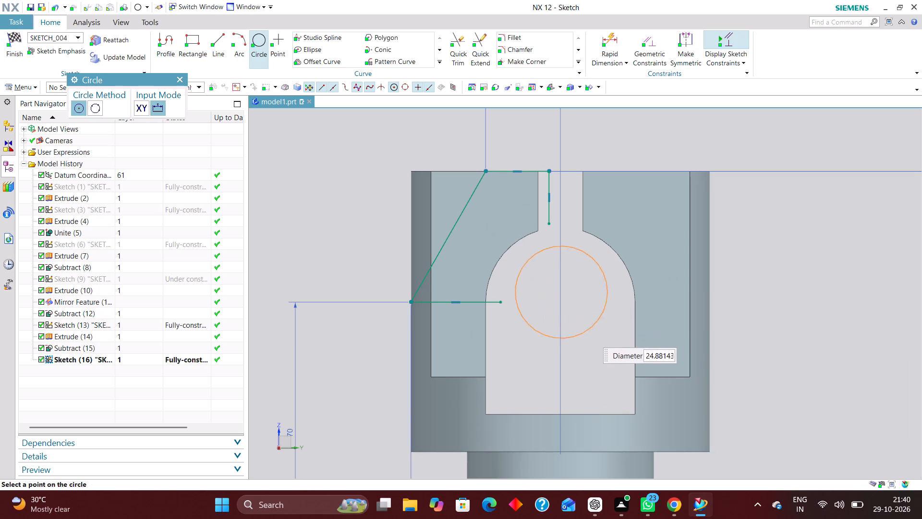
click(588, 333)
Constrain the circle's centre to lie on the sketch's vertical axis.
scroll(476, 163, down, 1)
click(652, 43)
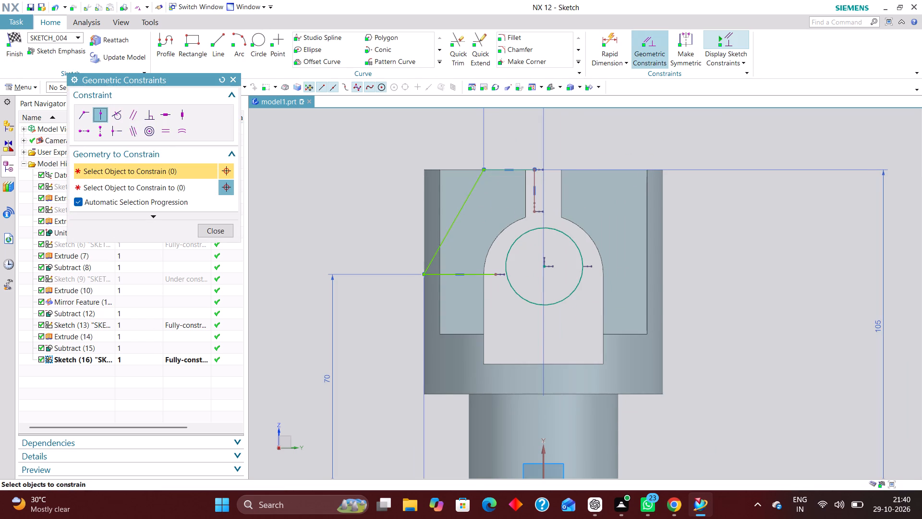
click(543, 263)
scroll(535, 183, down, 2)
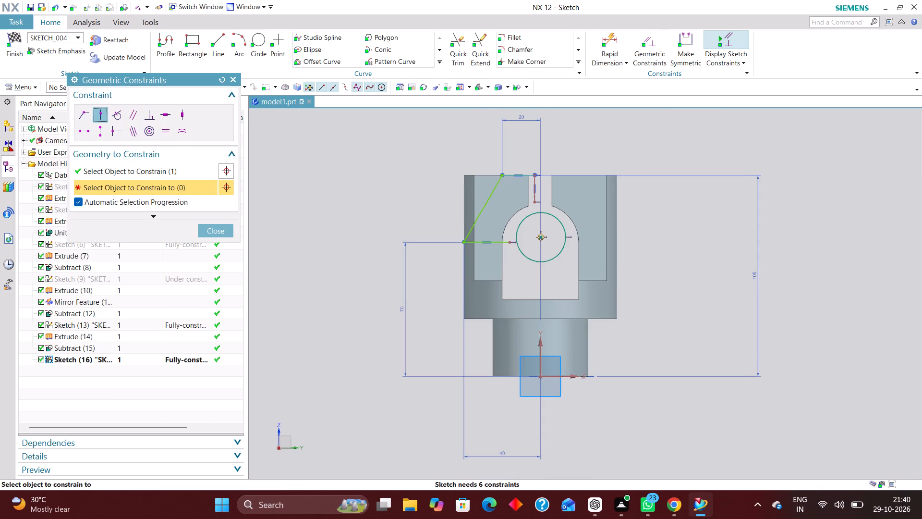
click(541, 344)
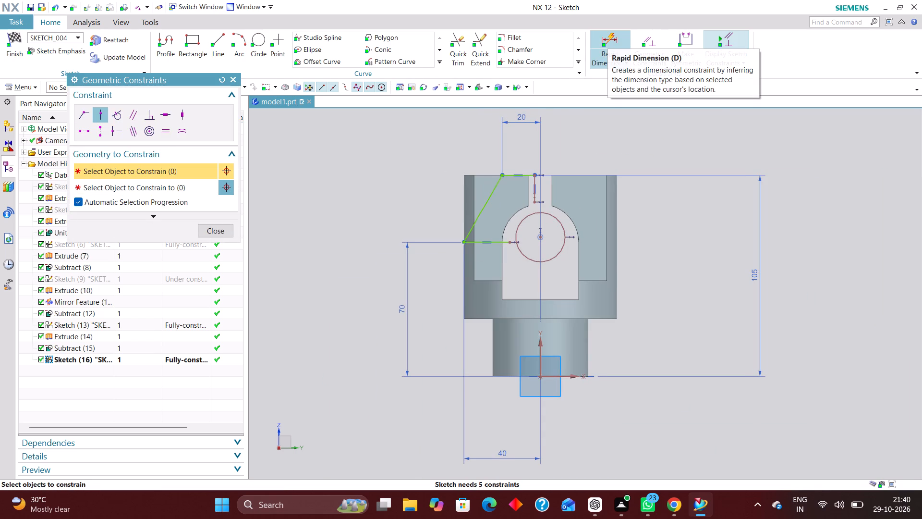
Add a diametral dimension to the circle in the arched opening and set it to 40 mm.
click(607, 37)
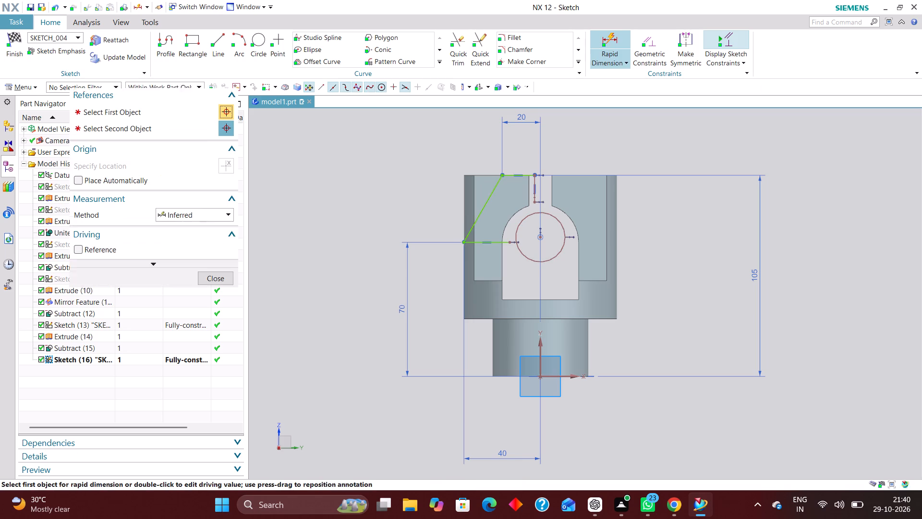
click(210, 215)
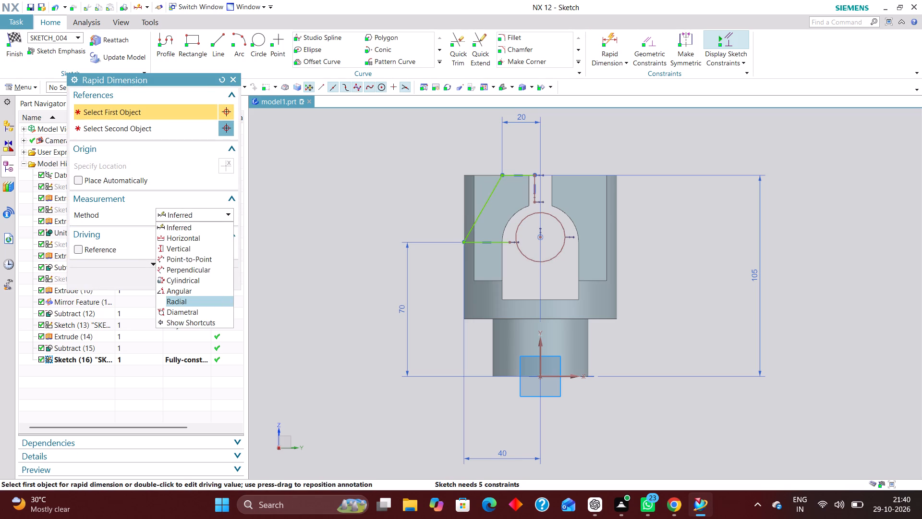
click(209, 311)
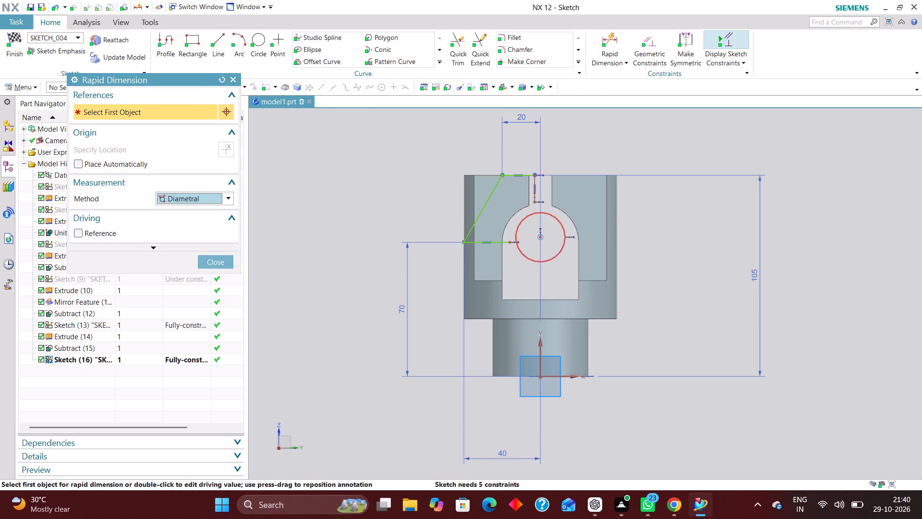
click(559, 221)
click(590, 199)
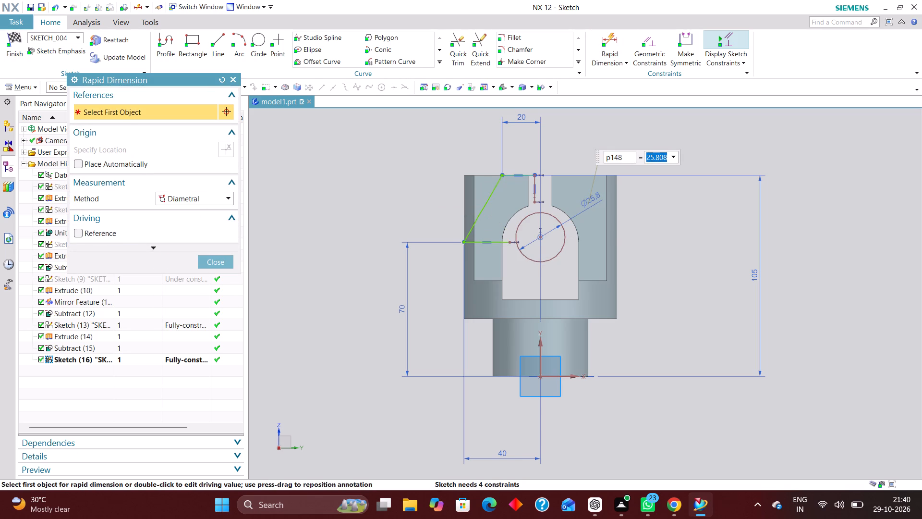
text(40)
key(Return)
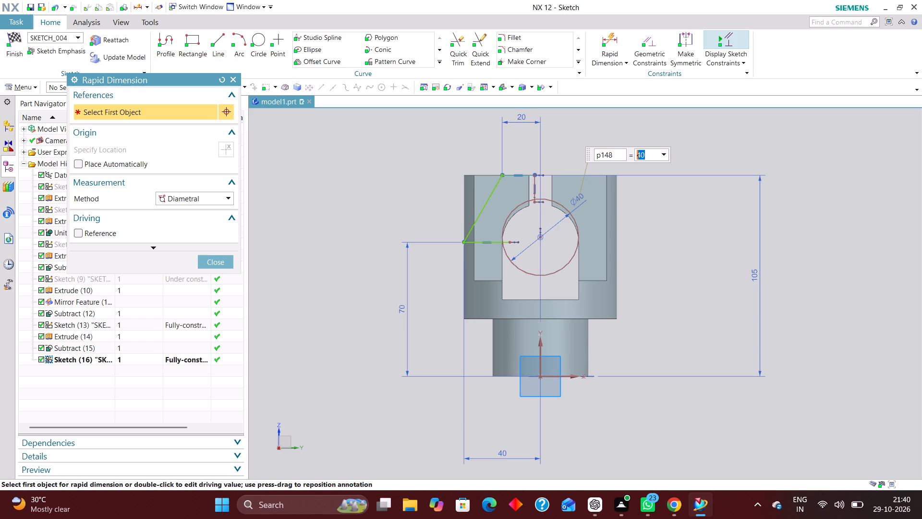
Dimension the circle's centre vertically from the base's horizontal axis at 70 mm, using the inferred method.
click(615, 36)
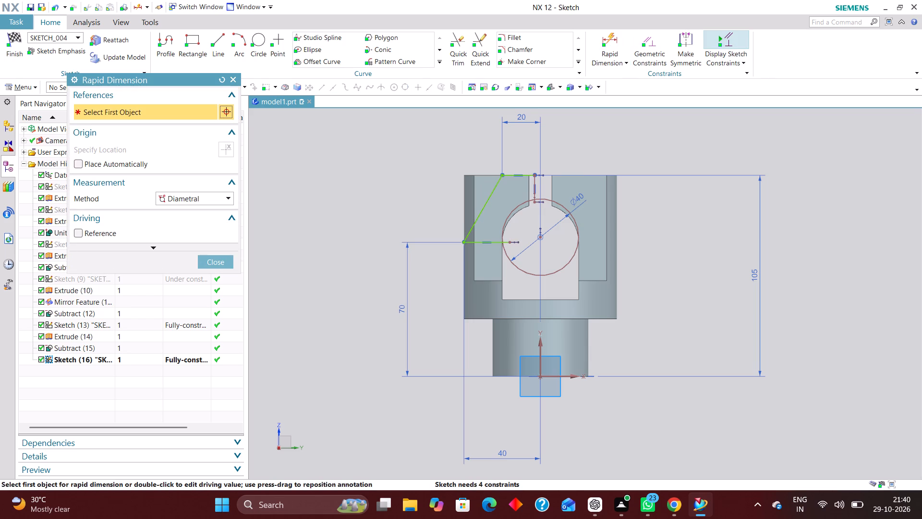
click(204, 198)
click(203, 208)
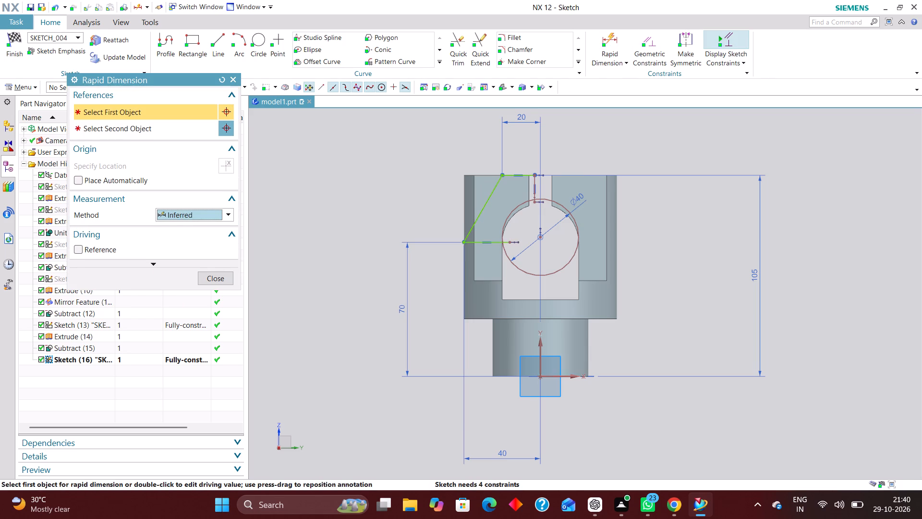
click(562, 378)
click(544, 237)
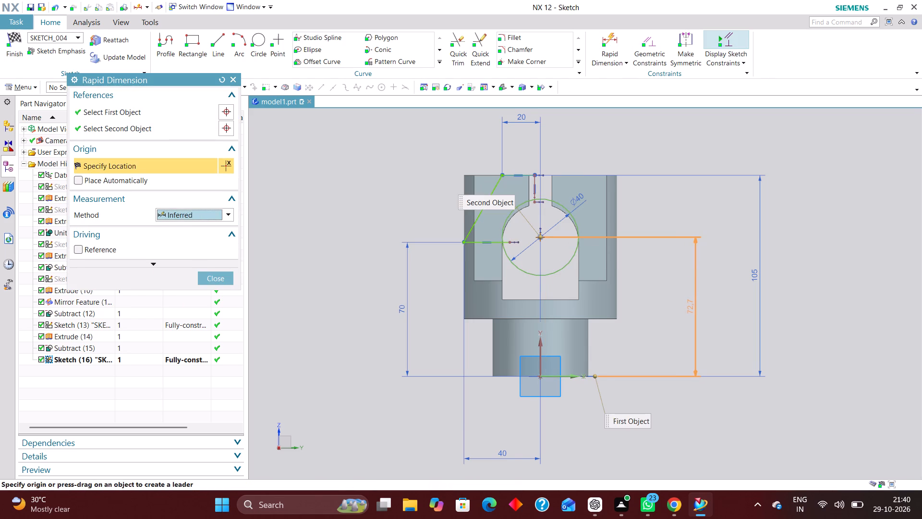
click(690, 315)
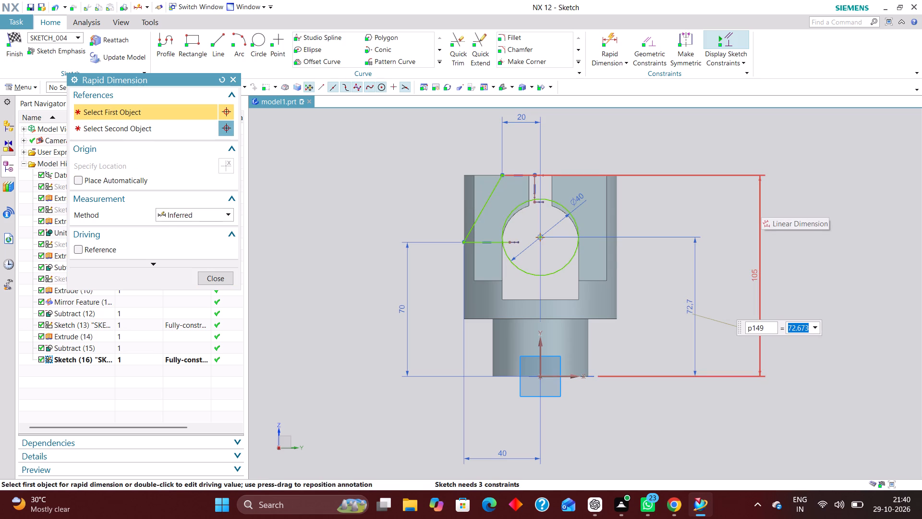
text(70)
key(Return)
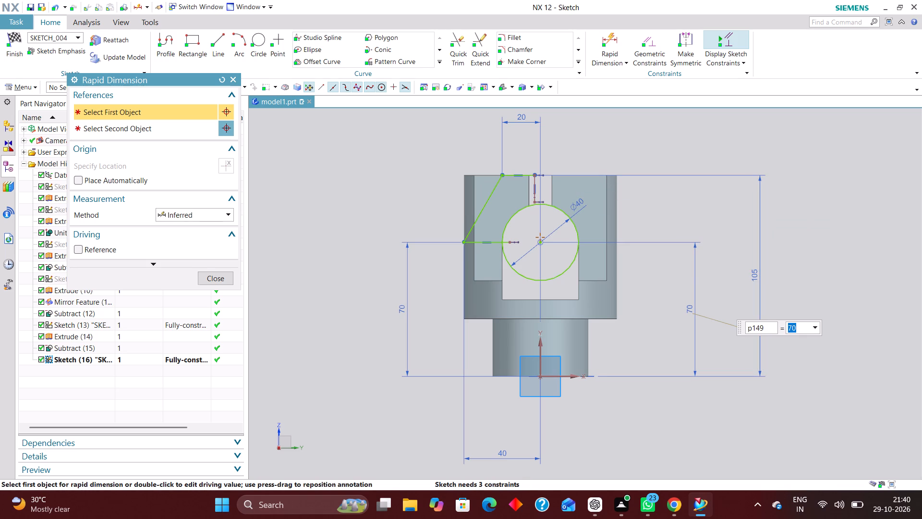
click(222, 277)
click(221, 39)
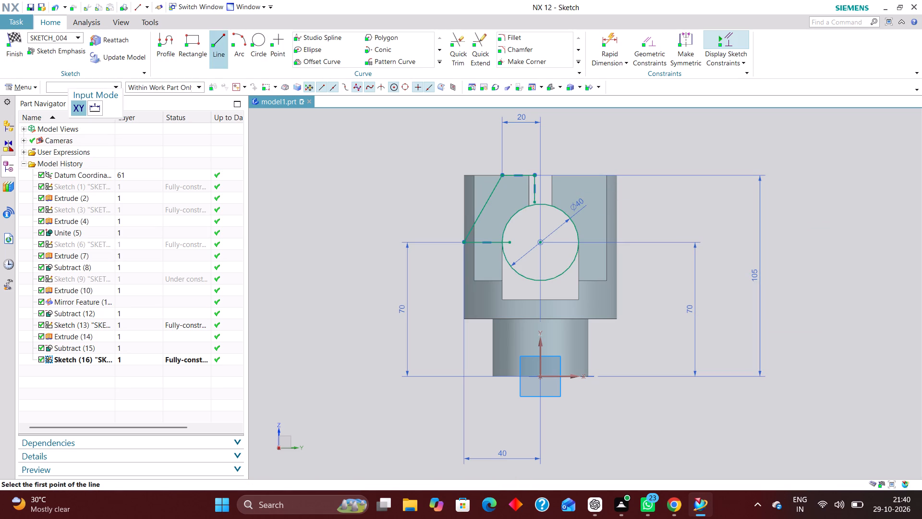
click(116, 76)
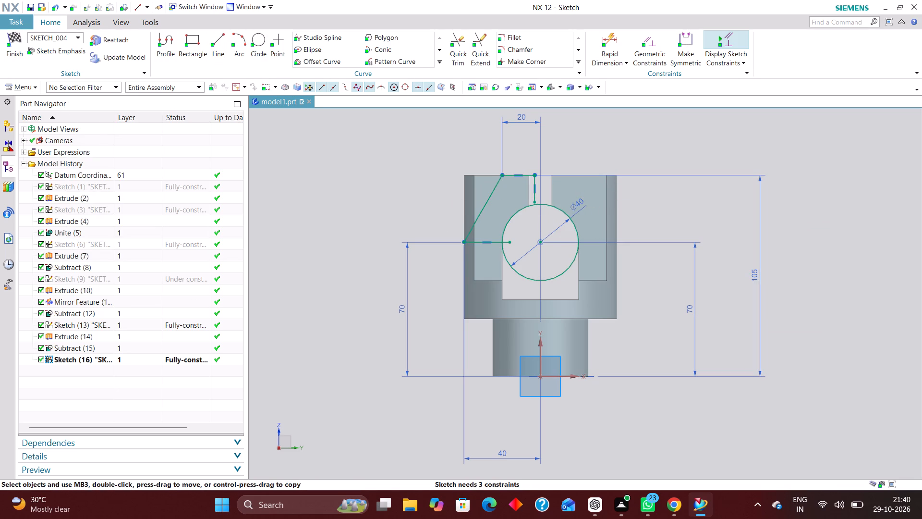
Dimension the profile's short vertical line beside the top slot horizontally from the vertical axis at 6 mm.
click(612, 34)
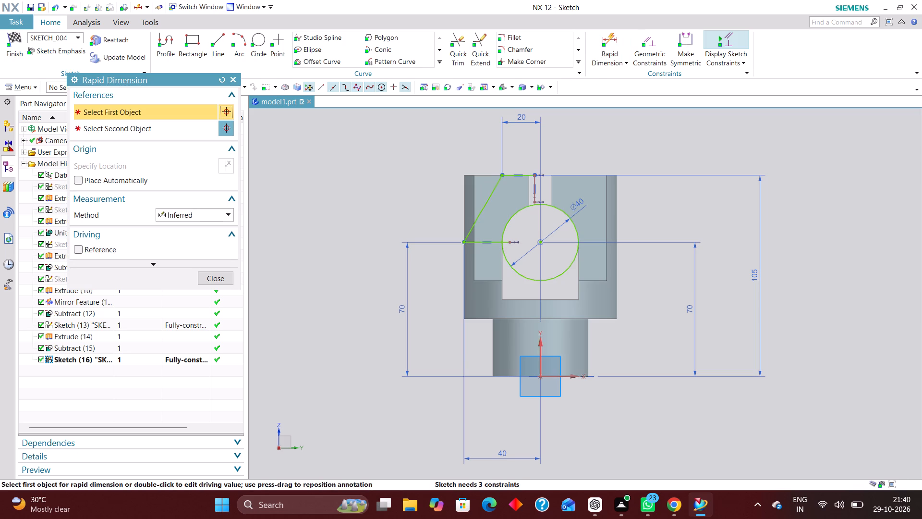
click(541, 352)
click(536, 173)
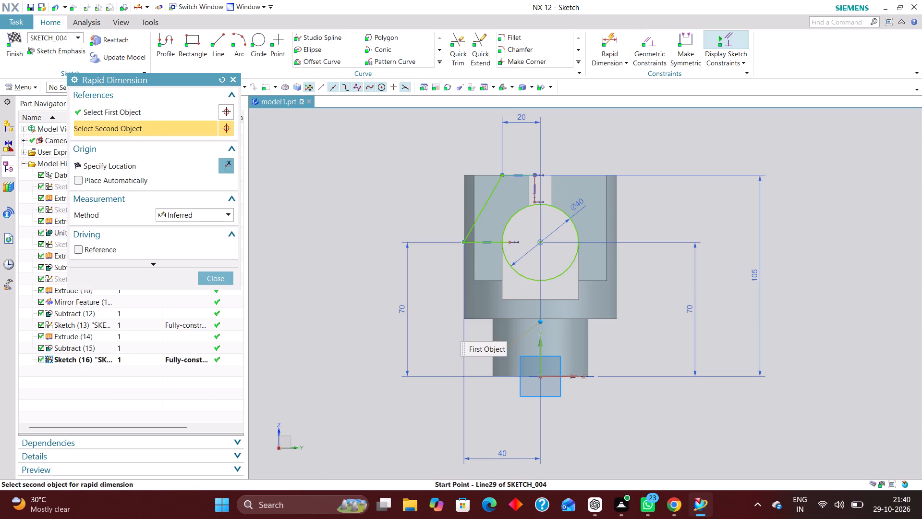
click(567, 142)
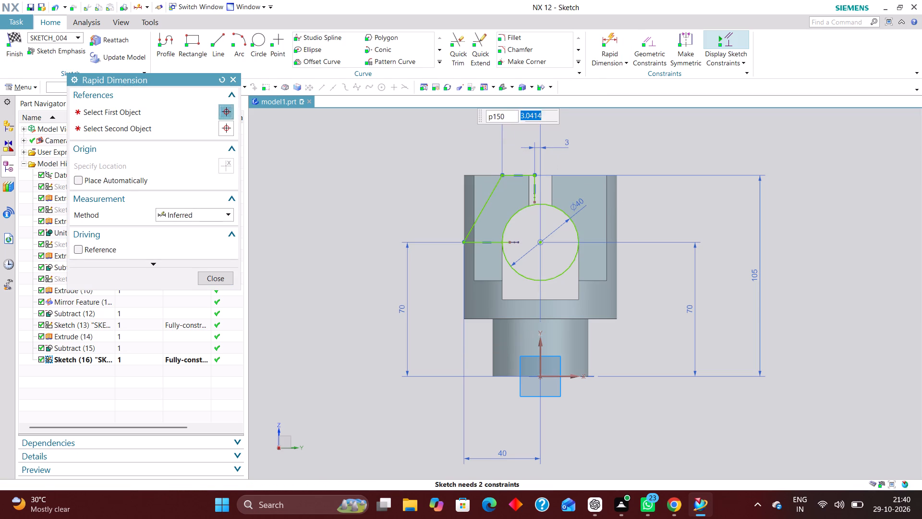
key(6)
key(Return)
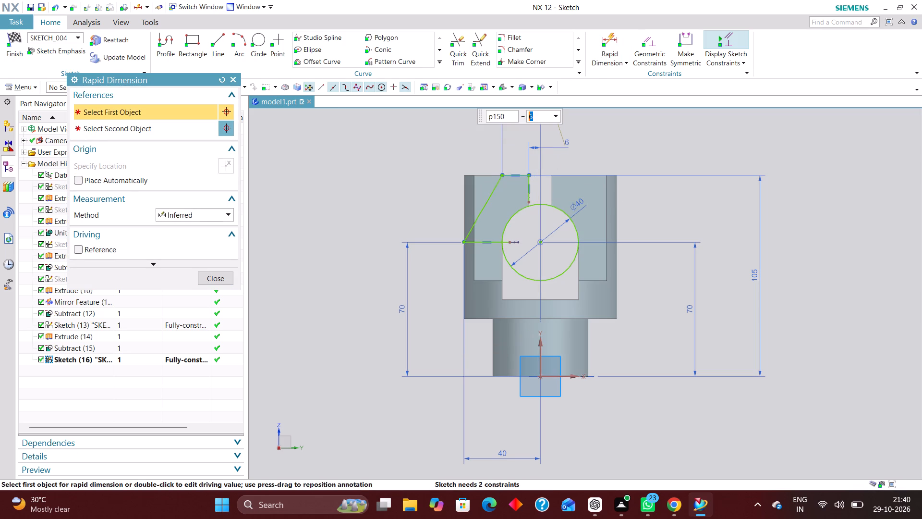
click(220, 275)
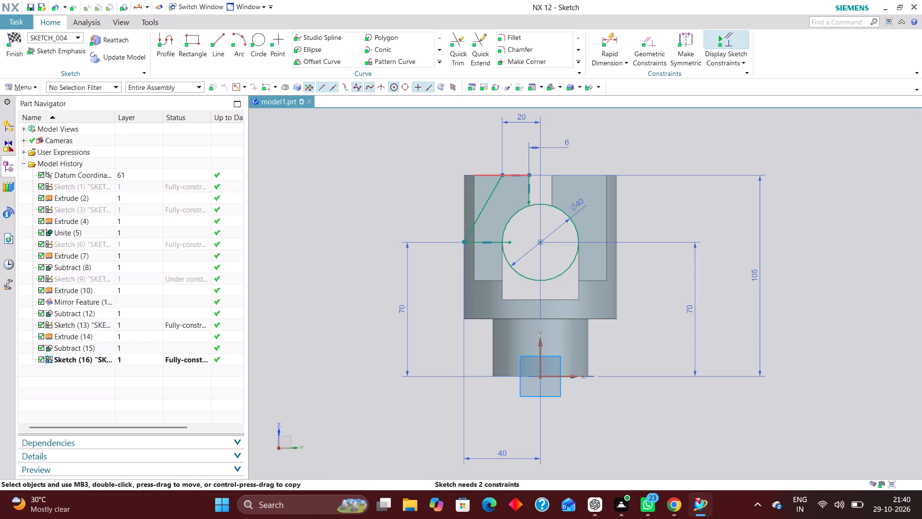
Trim the line ends inside the circle and the circle's excess arc to leave a closed five-curve shoulder profile, and finish the sketch.
scroll(517, 196, up, 4)
drag(536, 205, 541, 241)
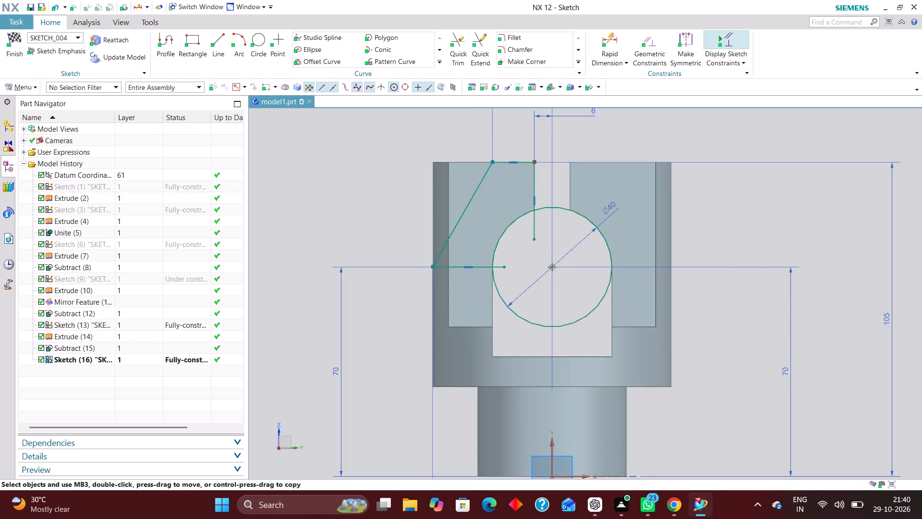
drag(541, 241, 541, 240)
click(457, 40)
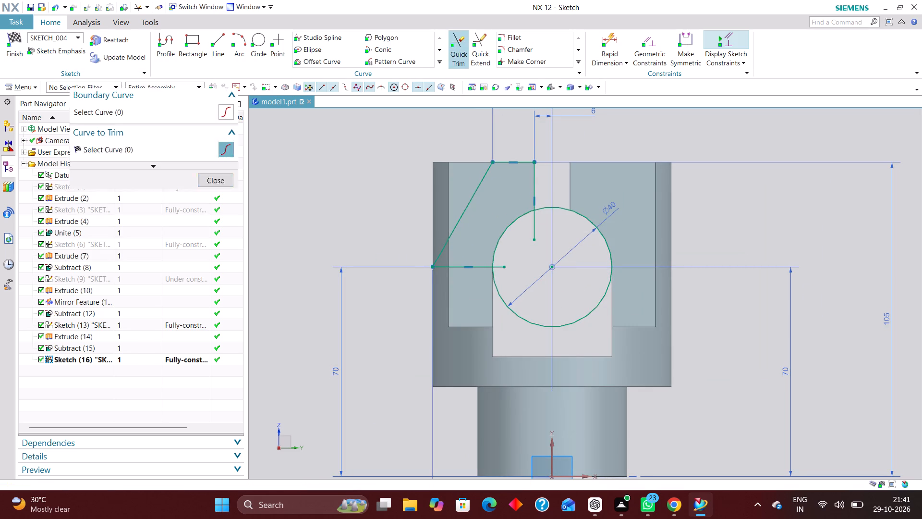
click(504, 267)
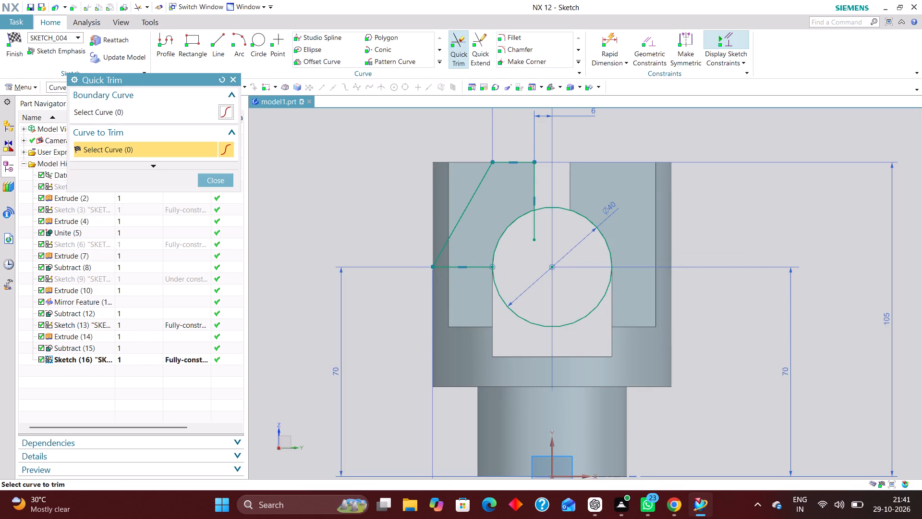
click(531, 235)
click(544, 210)
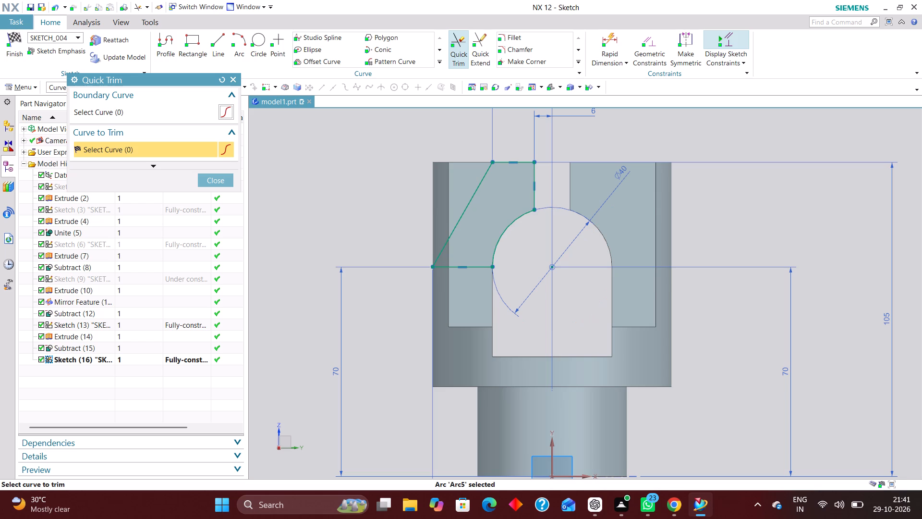
scroll(527, 276, down, 1)
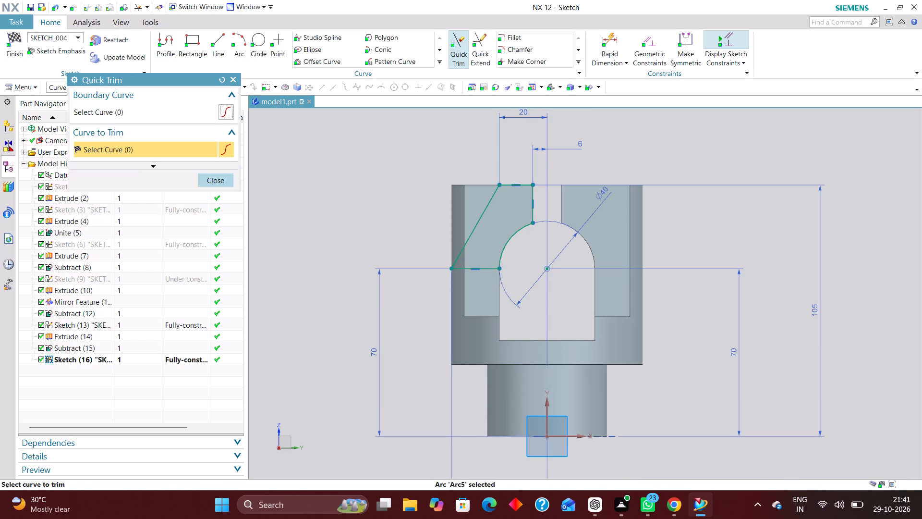
click(225, 179)
click(14, 42)
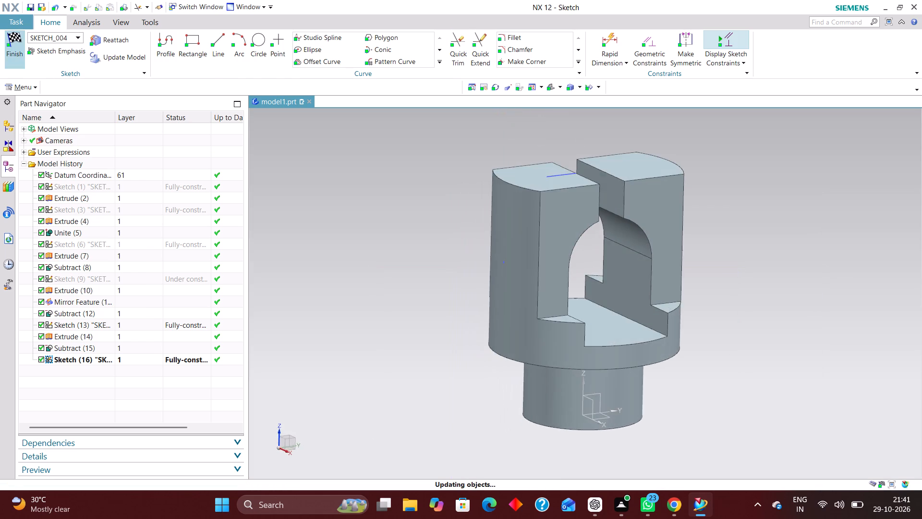
Extrude the slanted shoulder profile with a symmetric distance of 50 mm as a separate body, with Boolean set to None.
click(144, 40)
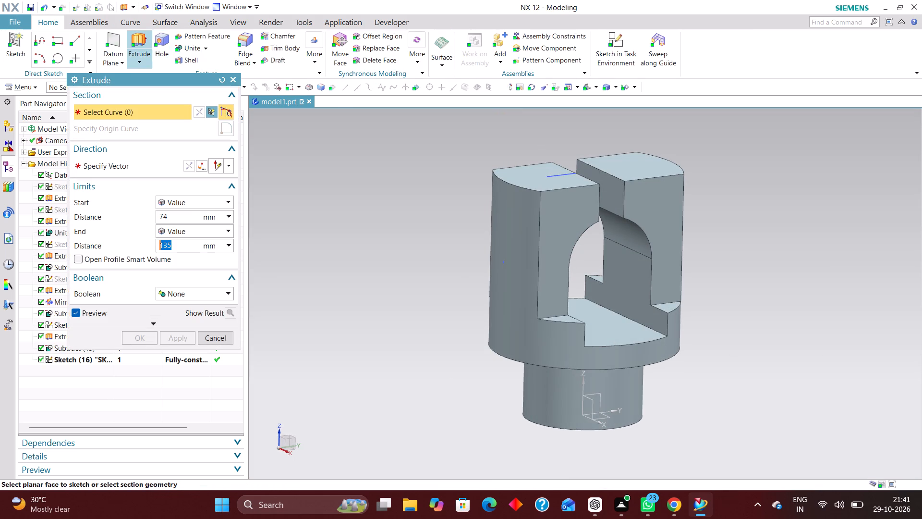
click(559, 174)
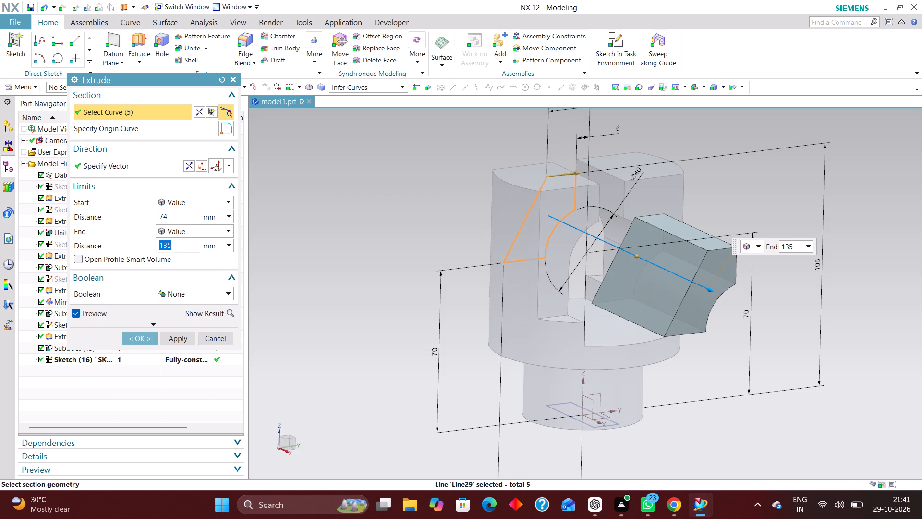
middle_drag(375, 261, 429, 252)
click(190, 202)
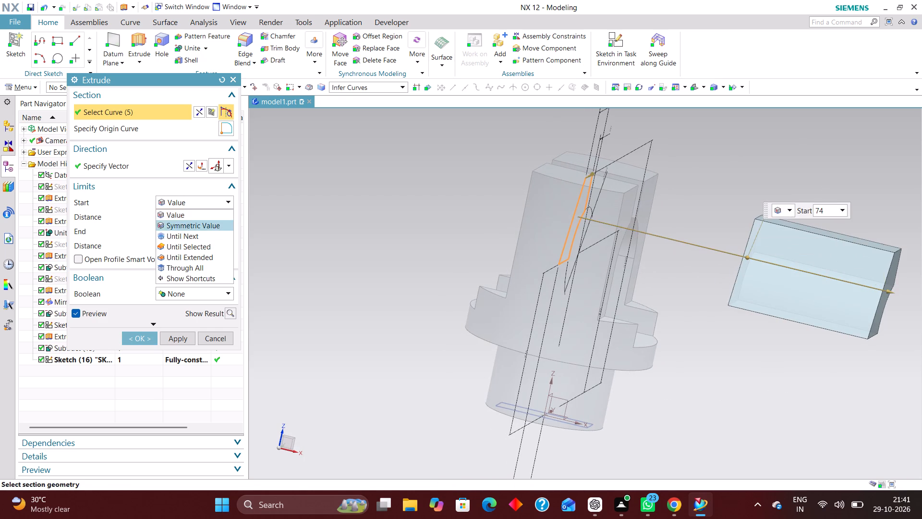
click(192, 221)
scroll(453, 221, down, 3)
right_drag(740, 291, 677, 310)
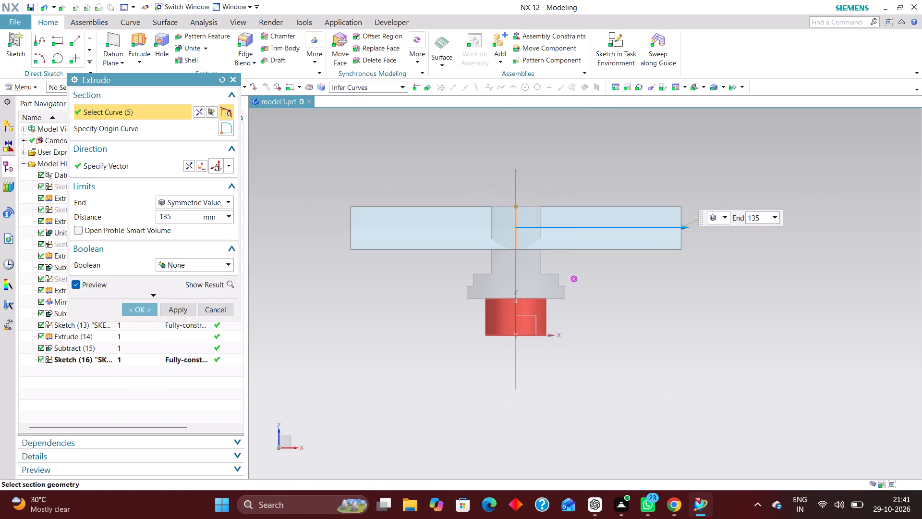
middle_drag(685, 321, 640, 351)
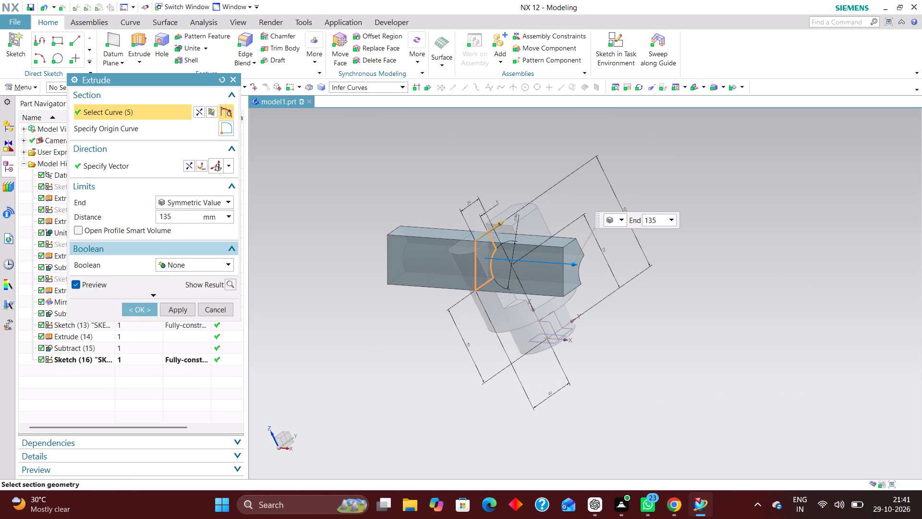
drag(173, 217, 123, 221)
key(5)
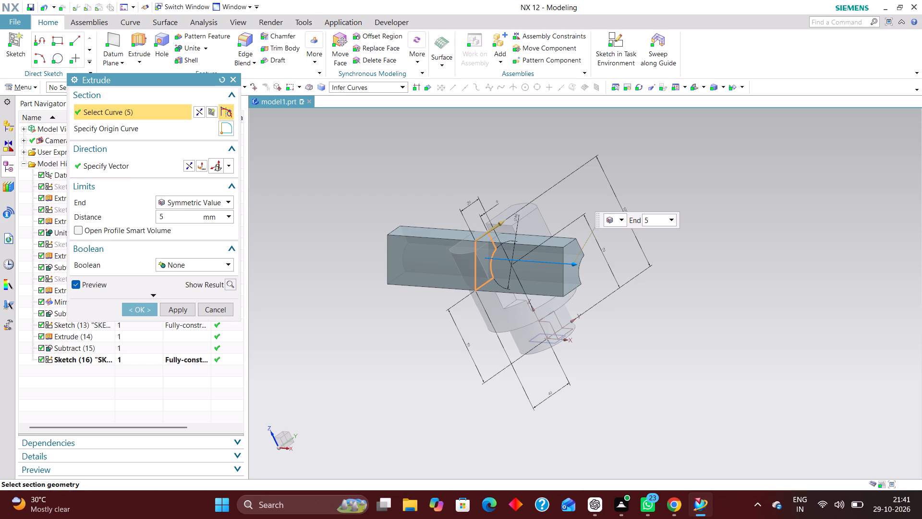
key(0)
key(Return)
click(146, 313)
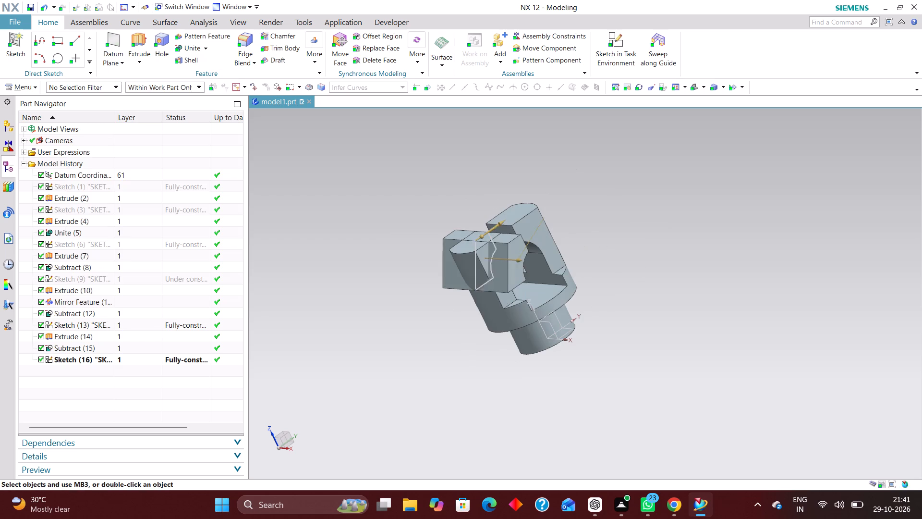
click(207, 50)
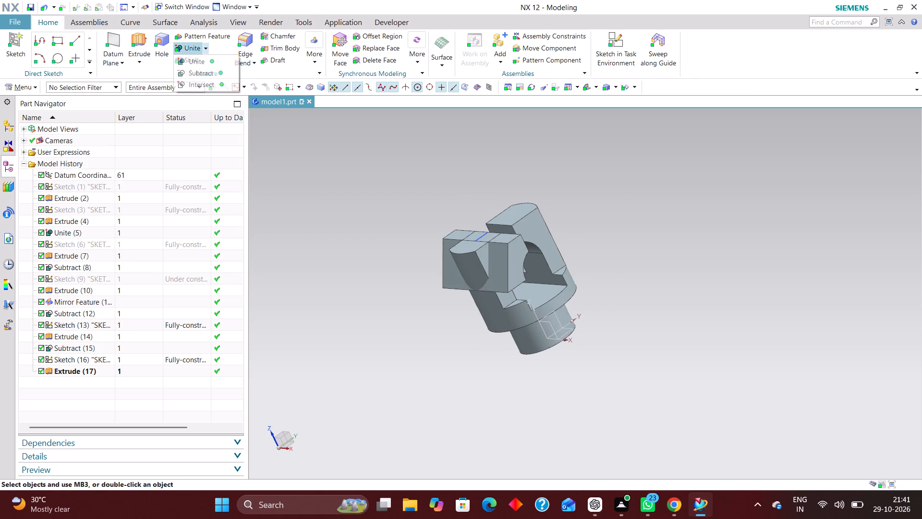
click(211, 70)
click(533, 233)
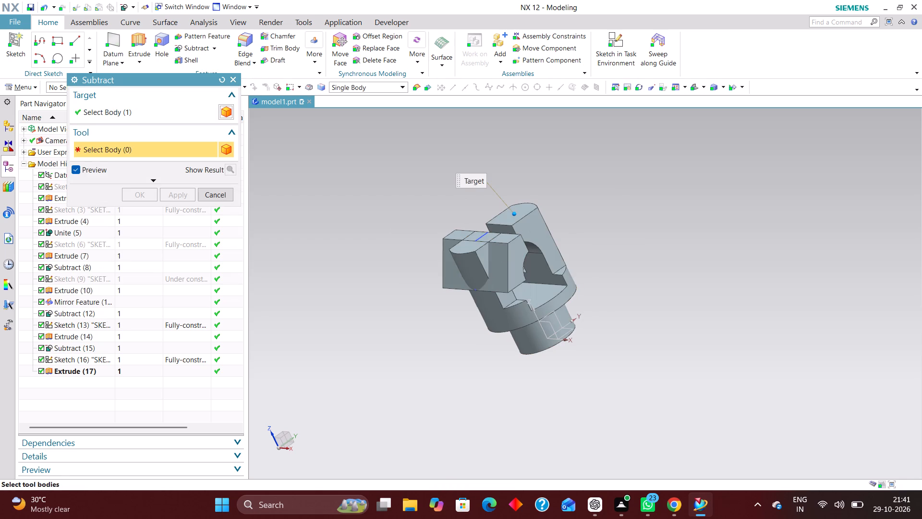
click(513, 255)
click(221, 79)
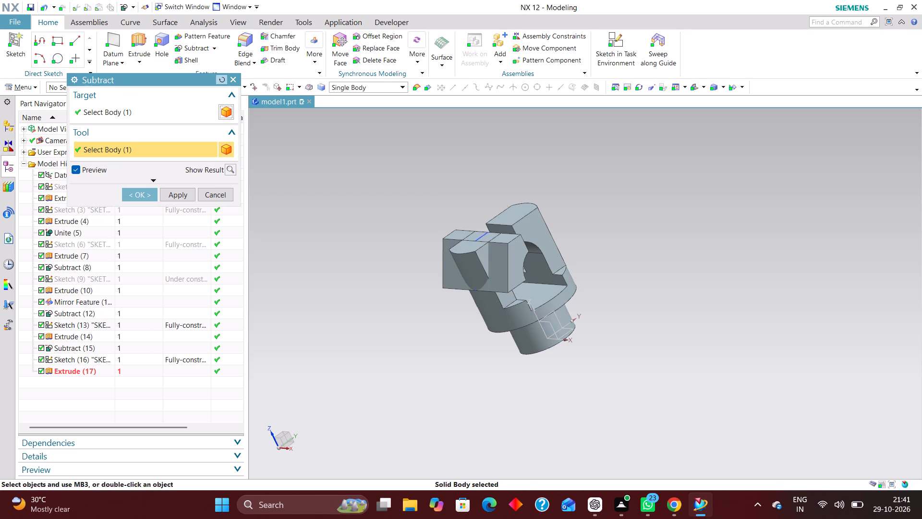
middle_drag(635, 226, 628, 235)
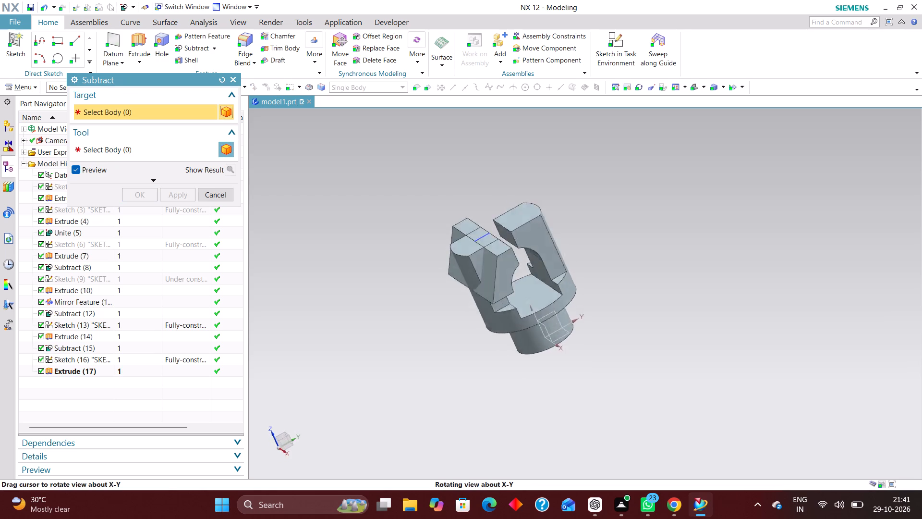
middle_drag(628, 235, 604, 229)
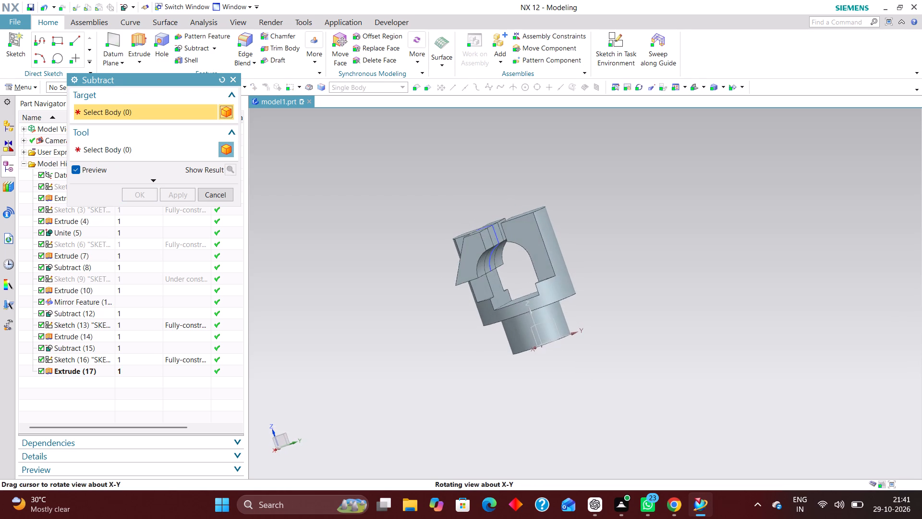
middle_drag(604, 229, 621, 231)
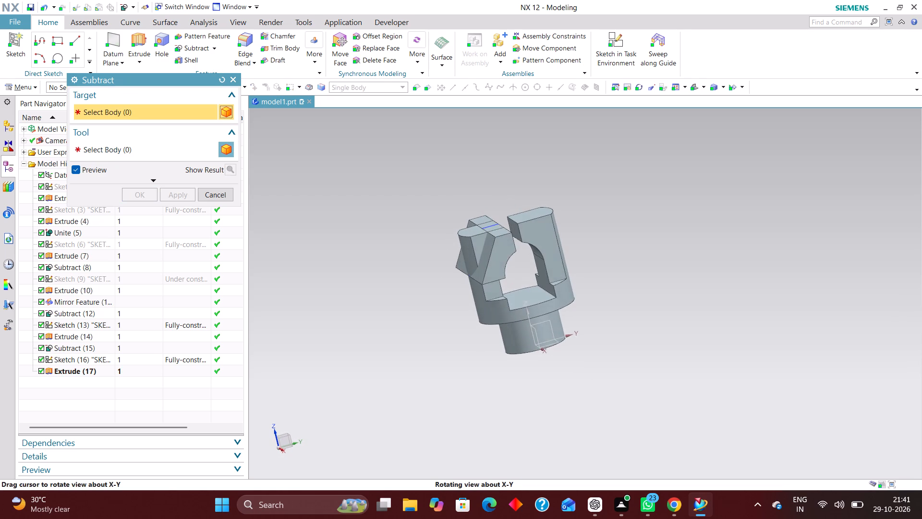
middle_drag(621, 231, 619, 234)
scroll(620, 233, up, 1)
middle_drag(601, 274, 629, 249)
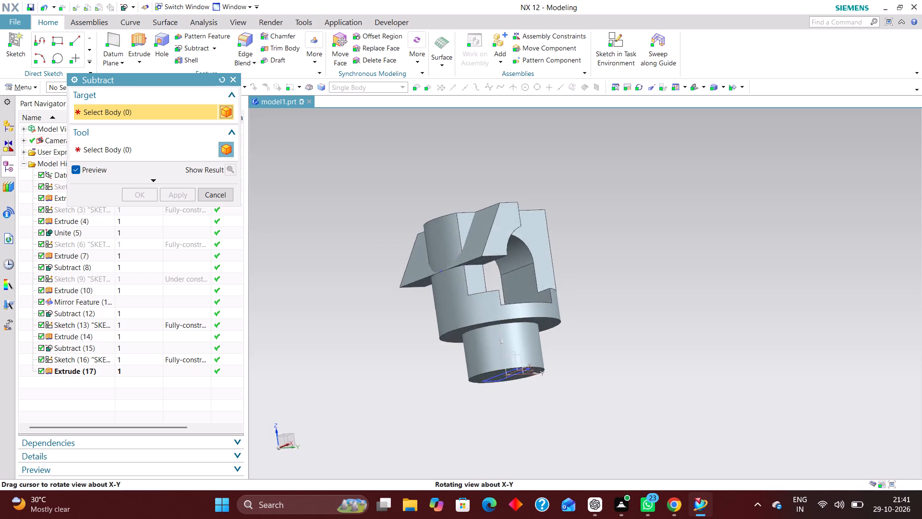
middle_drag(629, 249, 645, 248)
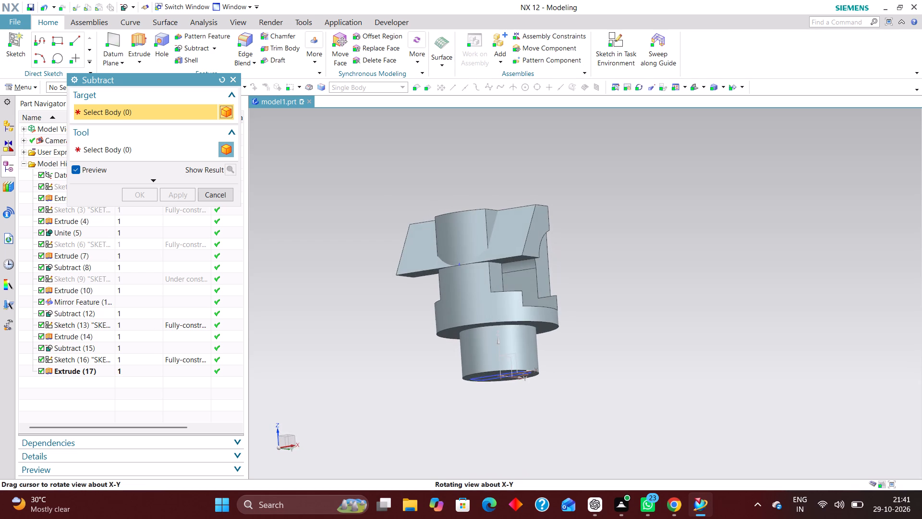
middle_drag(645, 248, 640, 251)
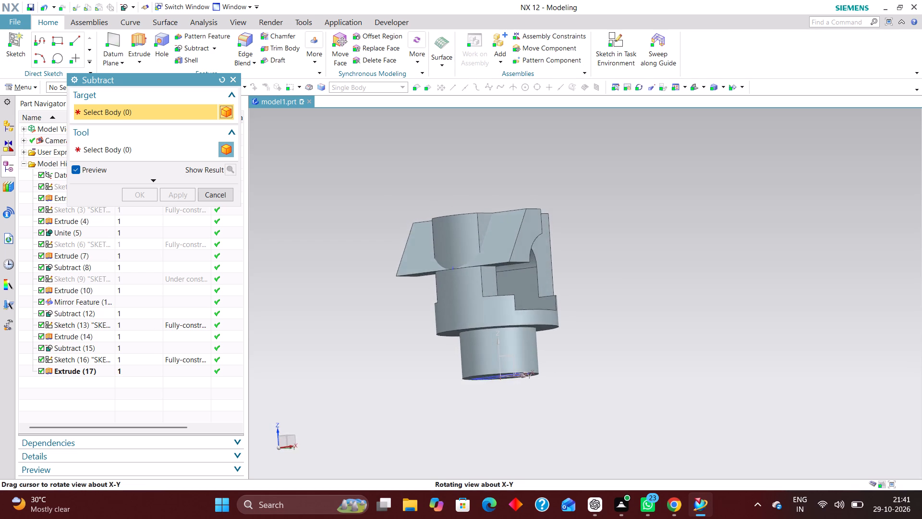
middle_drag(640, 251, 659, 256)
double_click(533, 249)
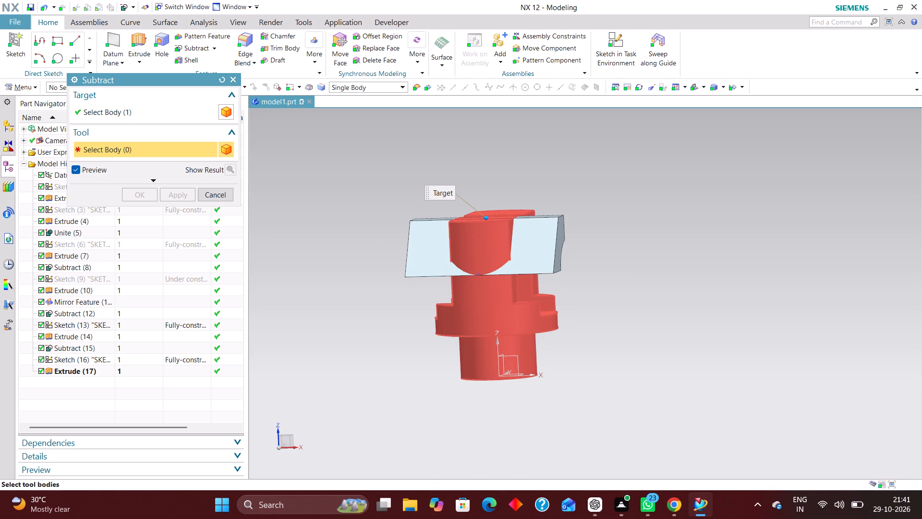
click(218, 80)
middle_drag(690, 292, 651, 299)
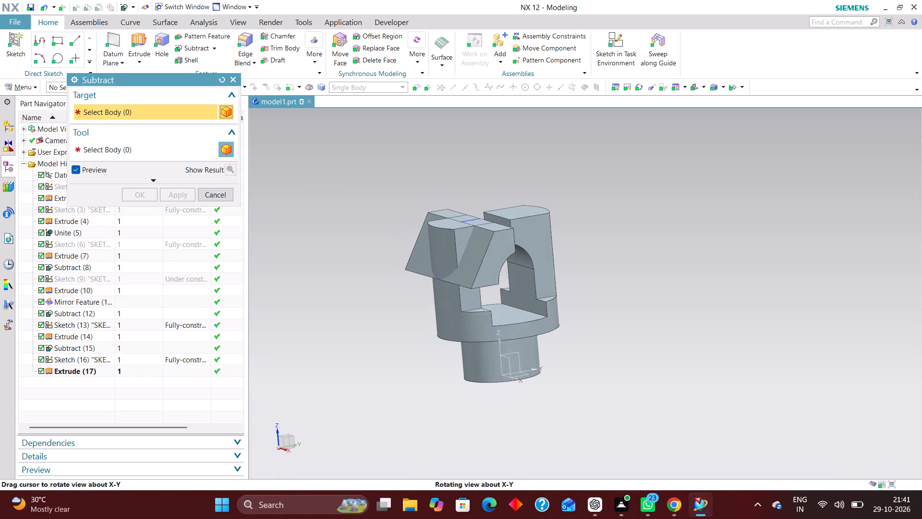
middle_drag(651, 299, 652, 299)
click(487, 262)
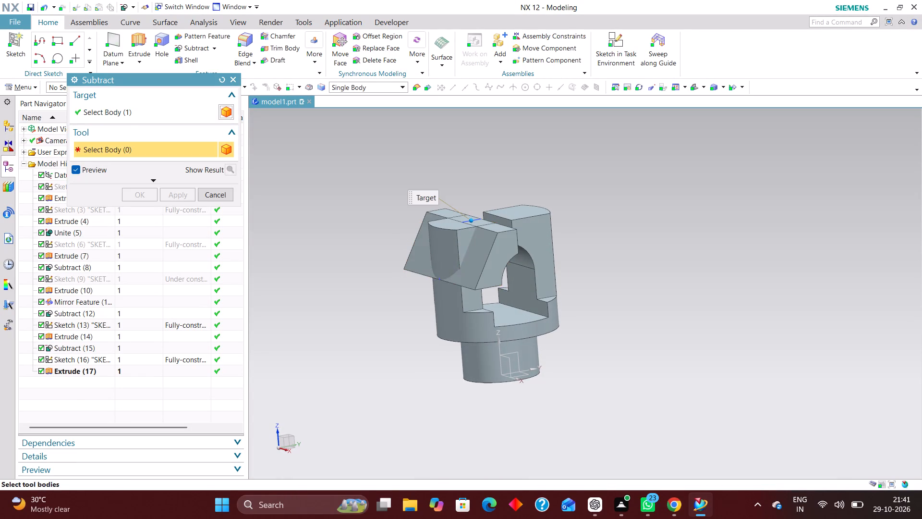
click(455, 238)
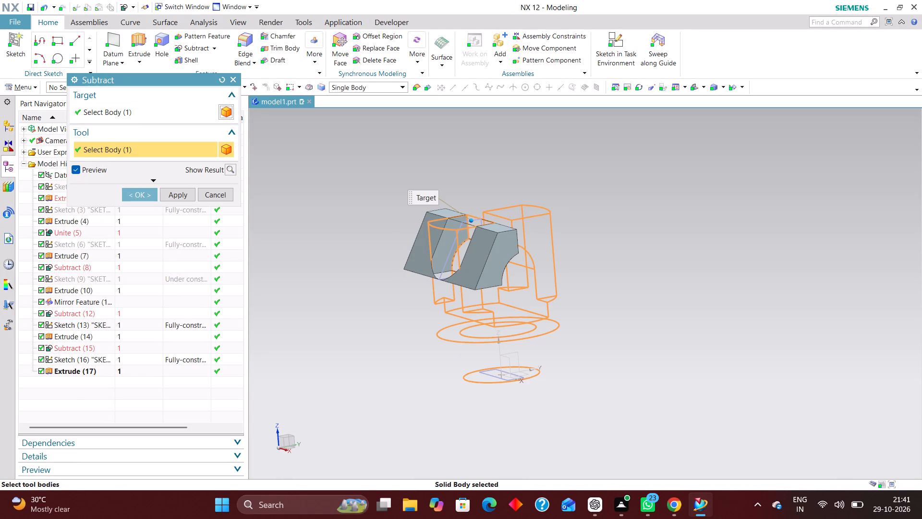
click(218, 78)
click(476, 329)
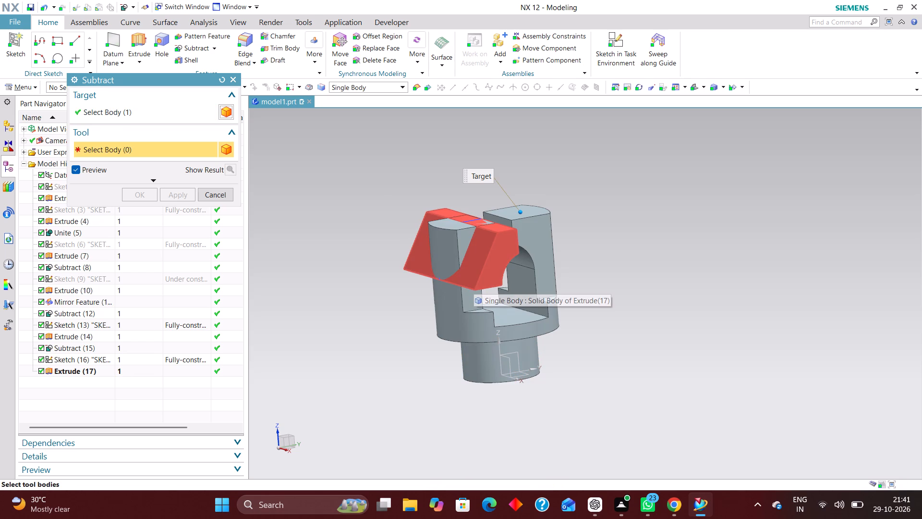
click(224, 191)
Reopen the slanted shoulder profile sketch, Sketch (16), for editing.
click(134, 360)
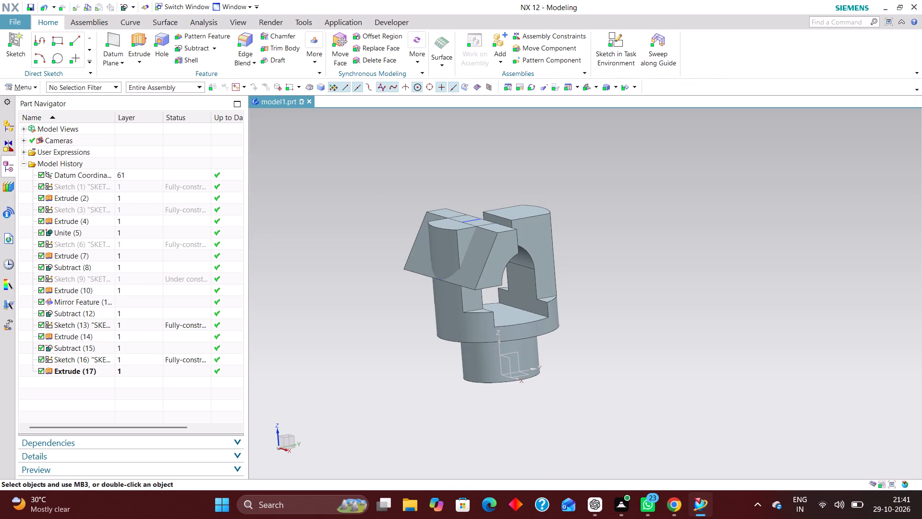
right_click(141, 357)
click(207, 99)
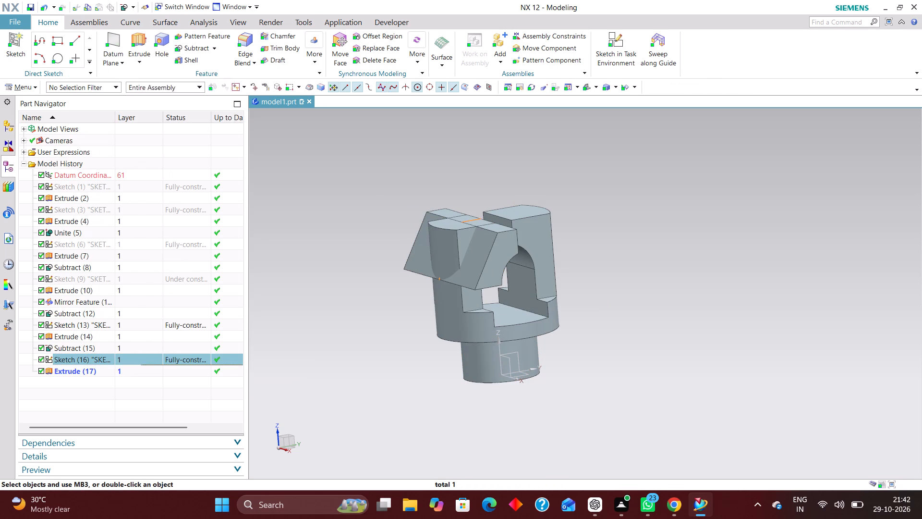
scroll(477, 263, up, 2)
scroll(479, 265, down, 2)
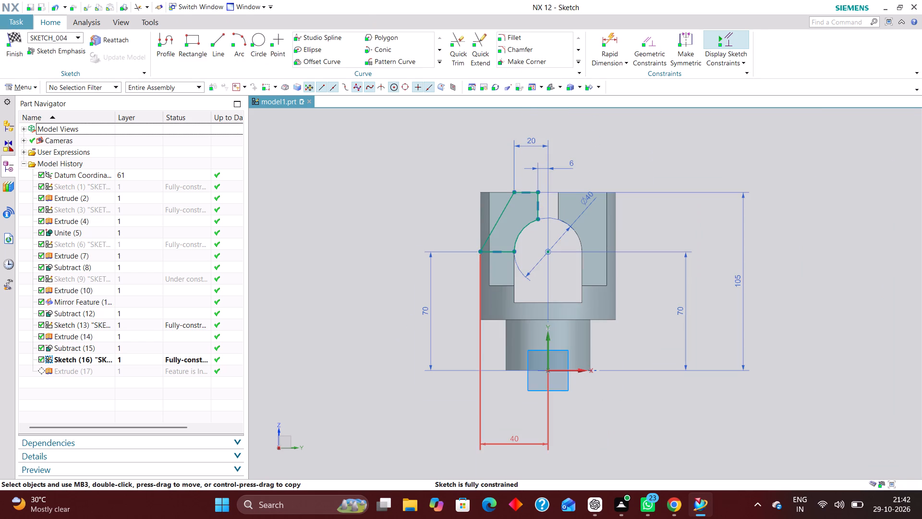
Draw a horizontal line about 49 mm outward from the slanted line's lower end, then 35 mm up and 69 mm outward from its upper end.
click(214, 39)
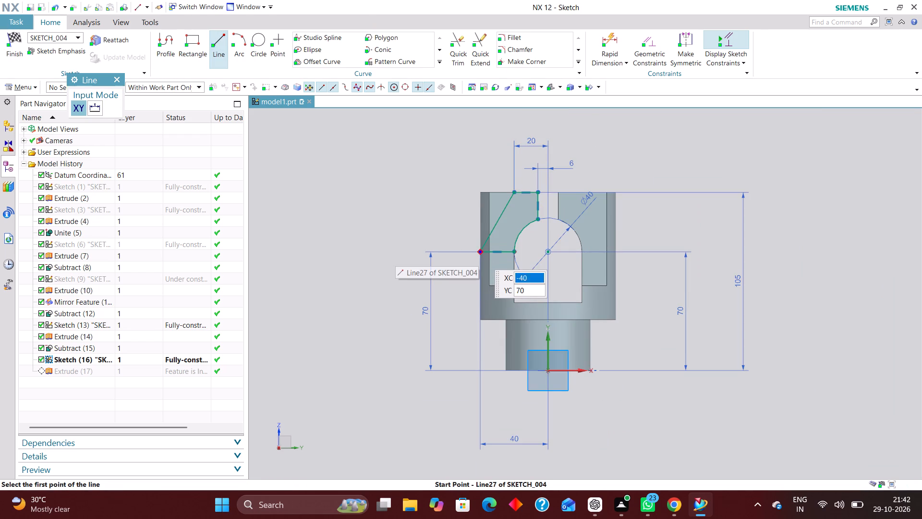
click(479, 252)
click(397, 246)
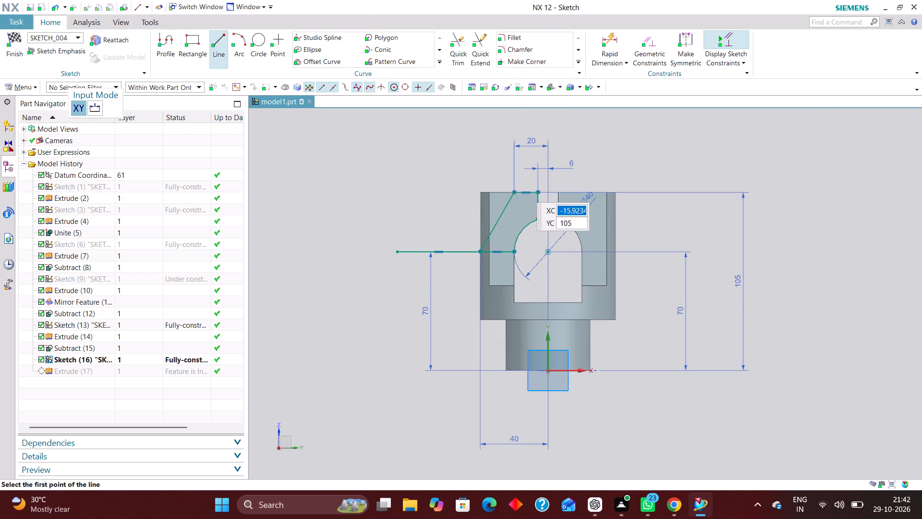
click(514, 191)
click(512, 133)
click(514, 132)
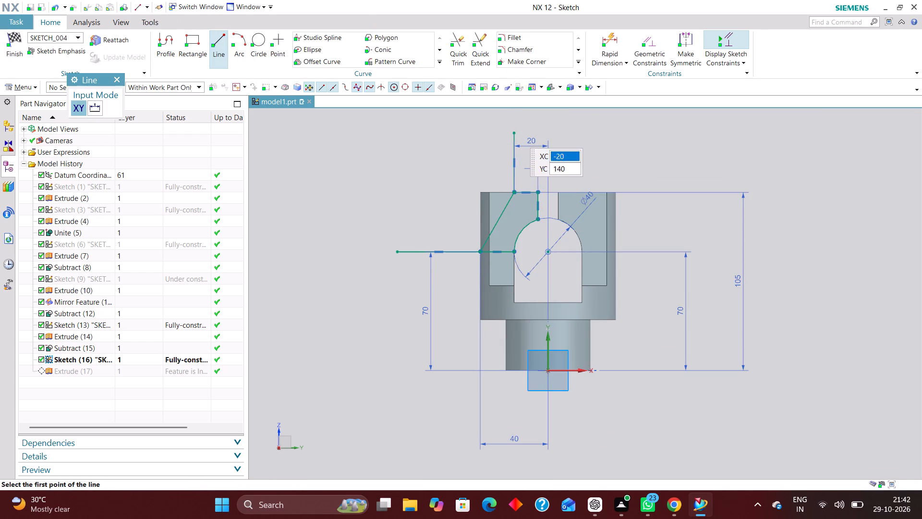
click(397, 133)
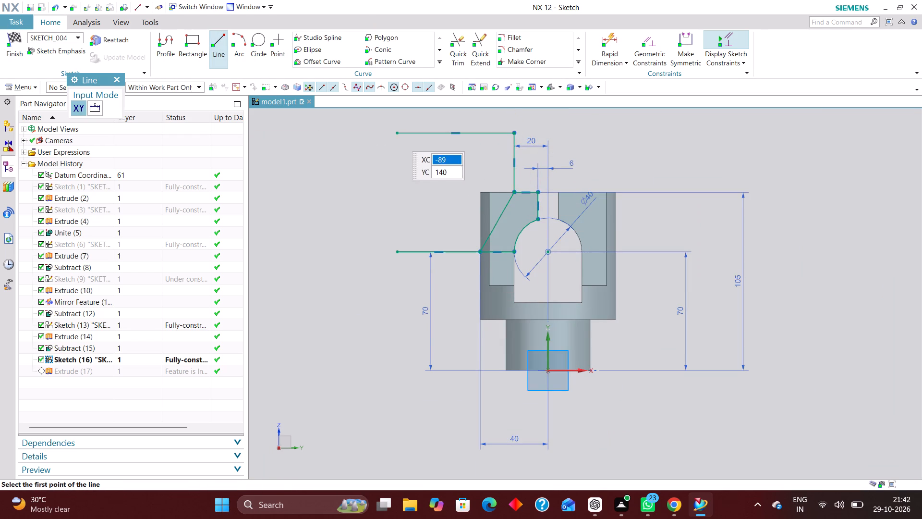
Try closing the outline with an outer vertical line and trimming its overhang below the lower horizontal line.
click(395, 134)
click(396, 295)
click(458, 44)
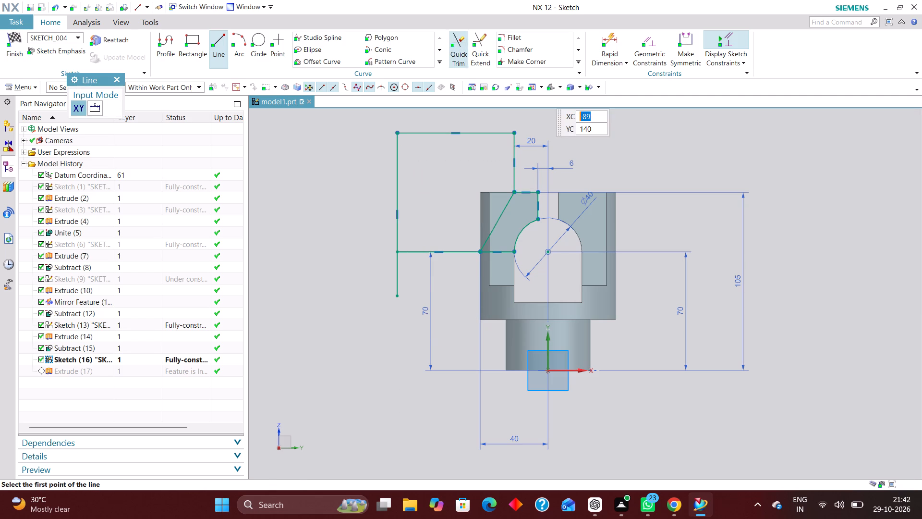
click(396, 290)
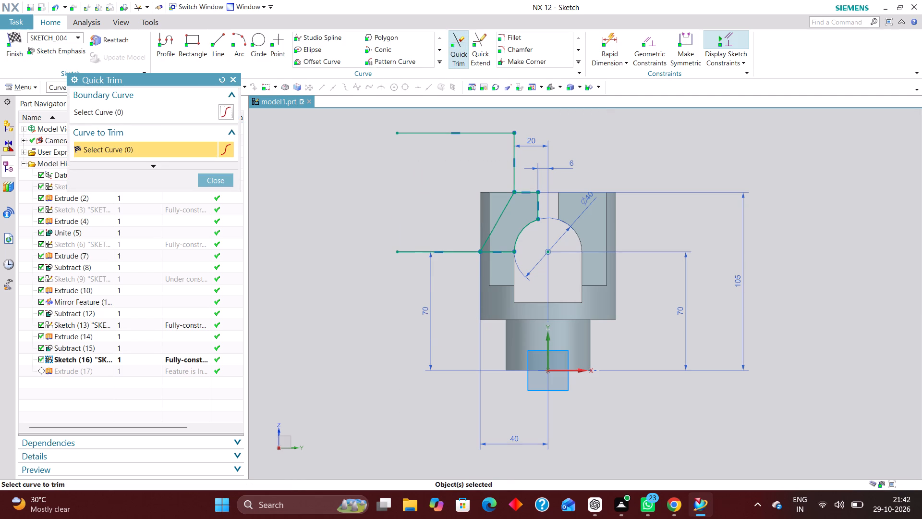
Draw the outer vertical line from the top line's outer end down past the lower horizontal line.
click(224, 35)
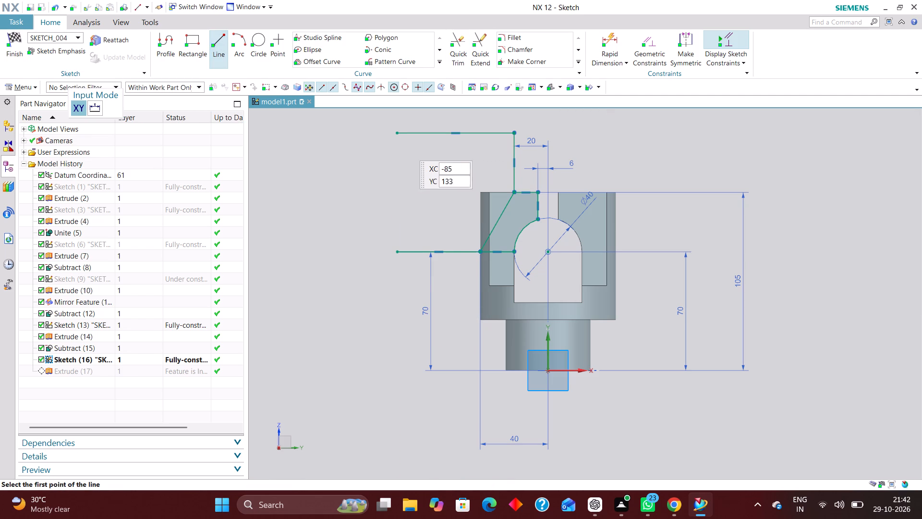
click(398, 131)
click(392, 285)
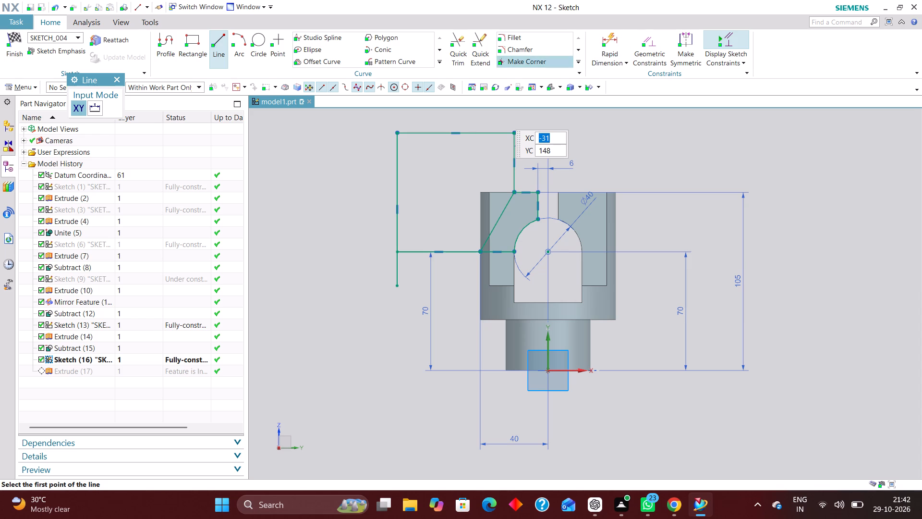
Extend the lower horizontal line to the outer vertical line and trim the vertical line's overhang below it.
click(480, 57)
click(407, 250)
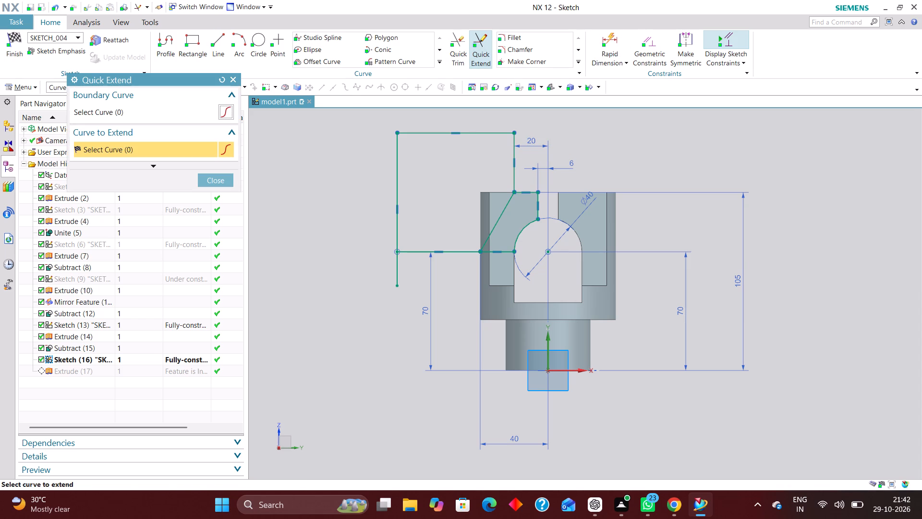
click(222, 179)
click(454, 42)
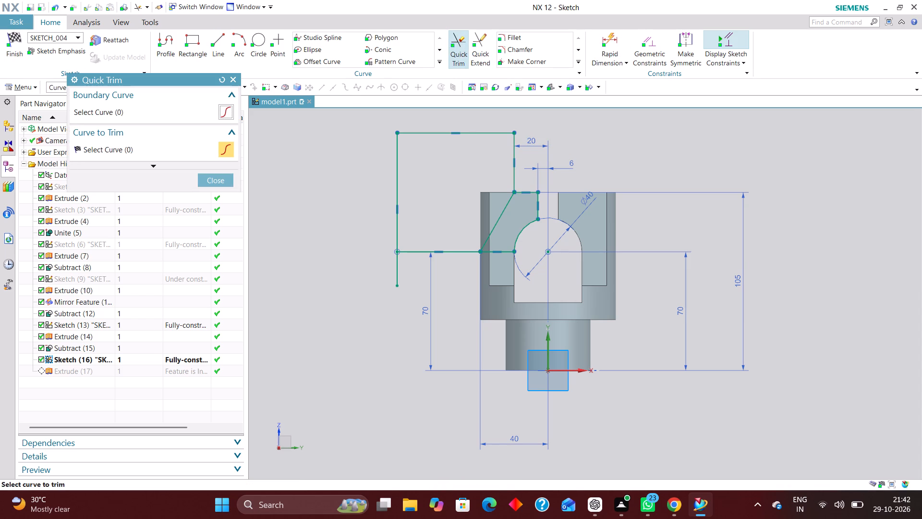
click(395, 277)
Trim the old shoulder profile inside the fork arm: top line, short vertical line, arc and lower horizontal line, keeping the slanted line.
scroll(529, 214, up, 4)
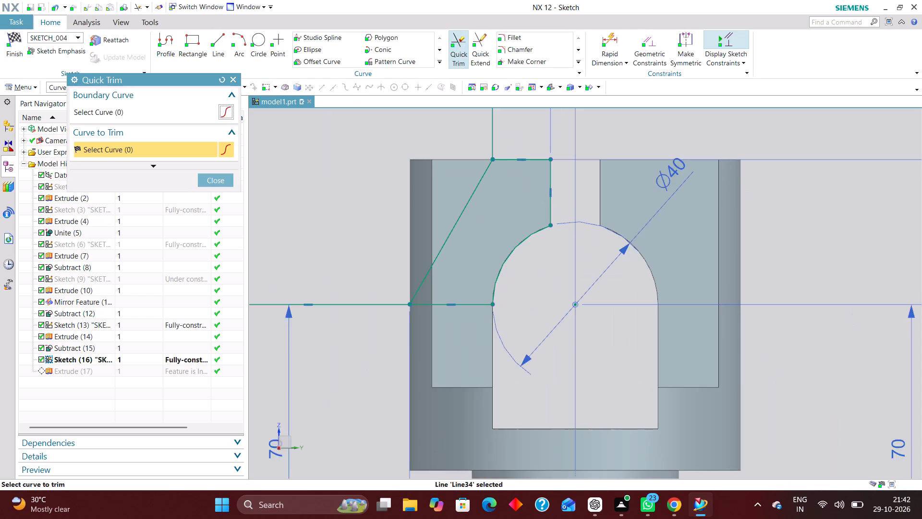
click(508, 161)
click(551, 180)
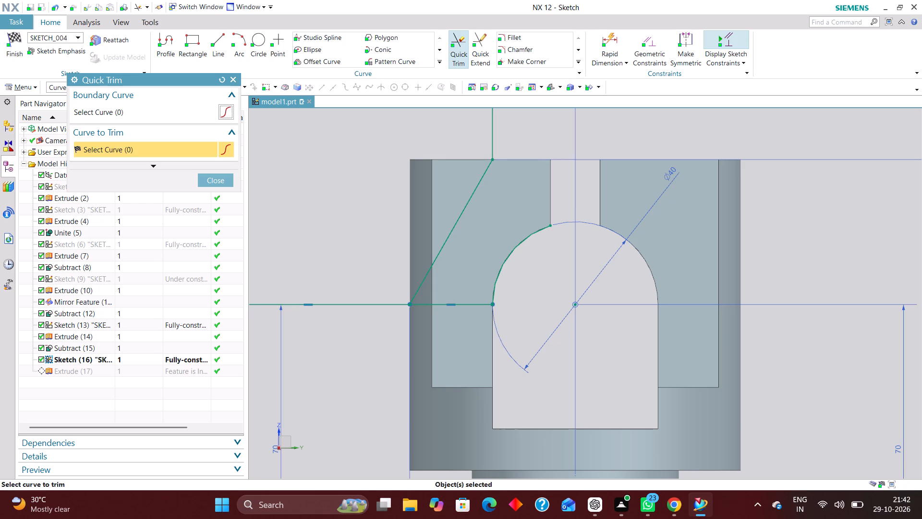
click(541, 230)
click(475, 306)
scroll(534, 264, down, 4)
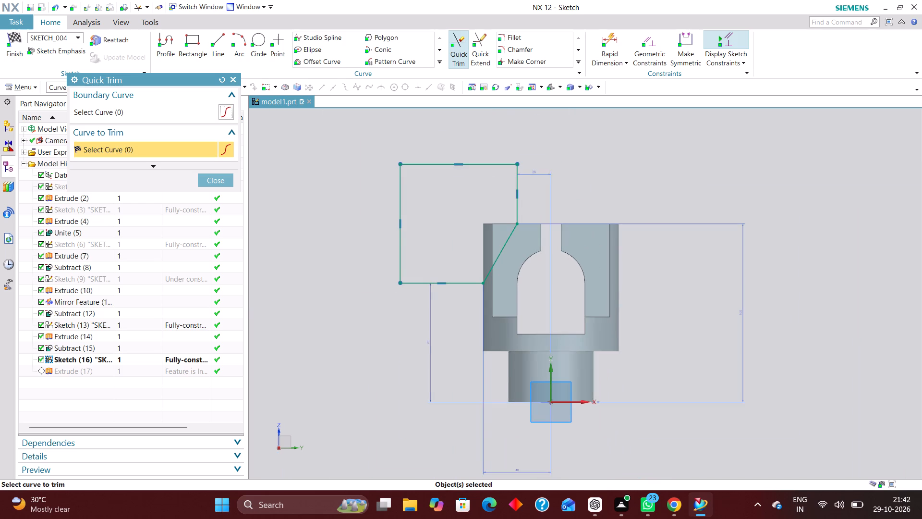
click(214, 178)
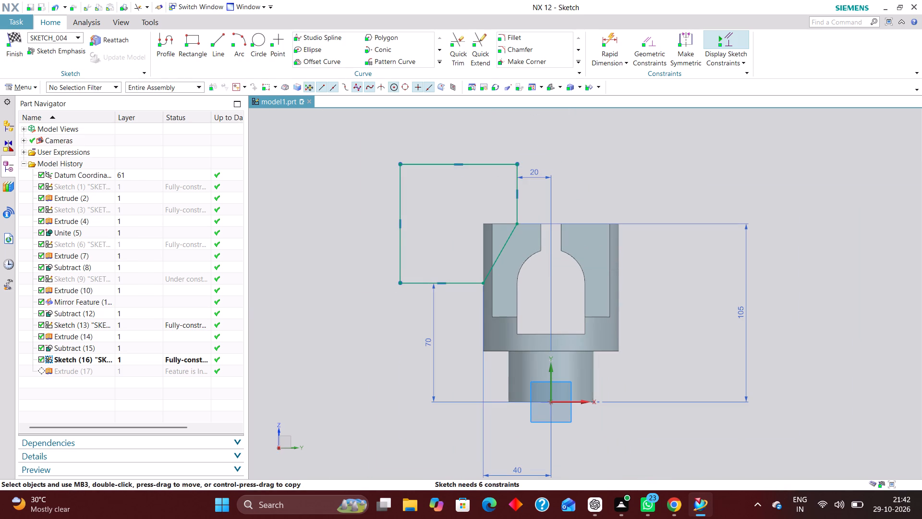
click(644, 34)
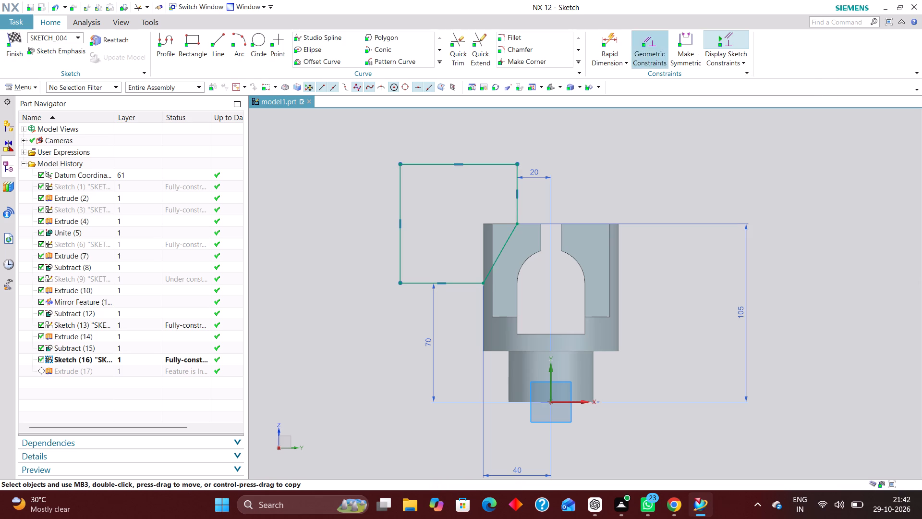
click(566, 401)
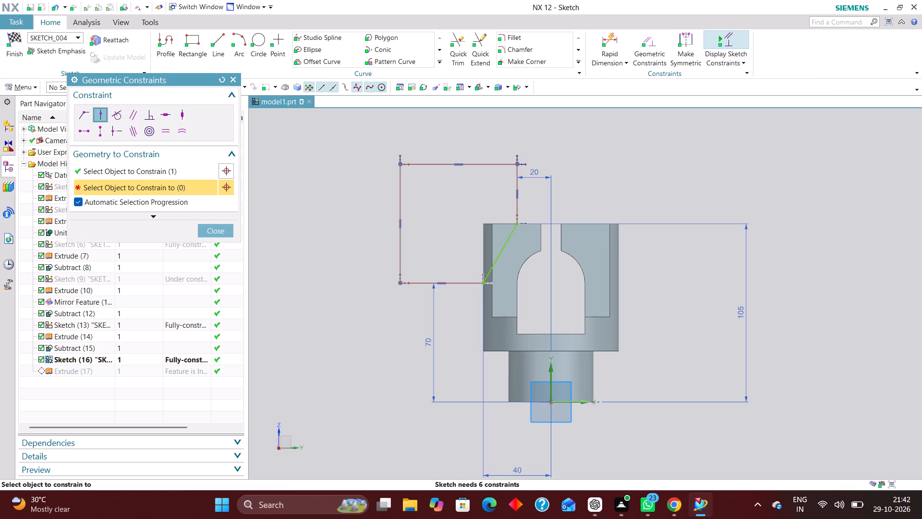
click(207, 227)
Dimension the outline's top line from the horizontal axis, and the lengths of its lower and upper horizontal lines.
click(611, 41)
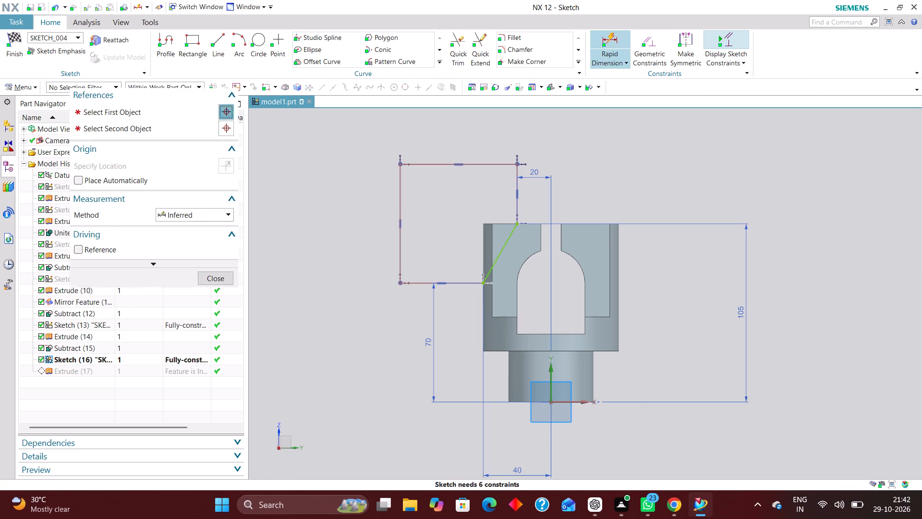
click(577, 402)
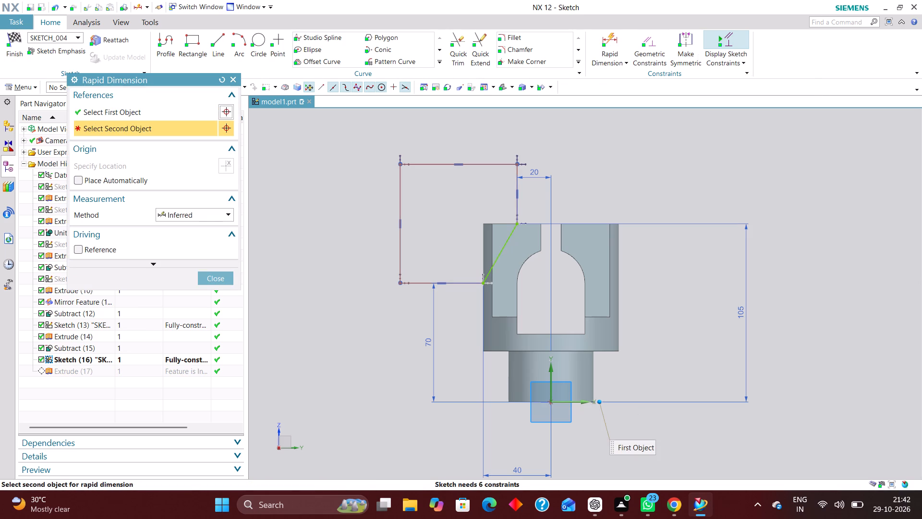
click(491, 162)
click(667, 240)
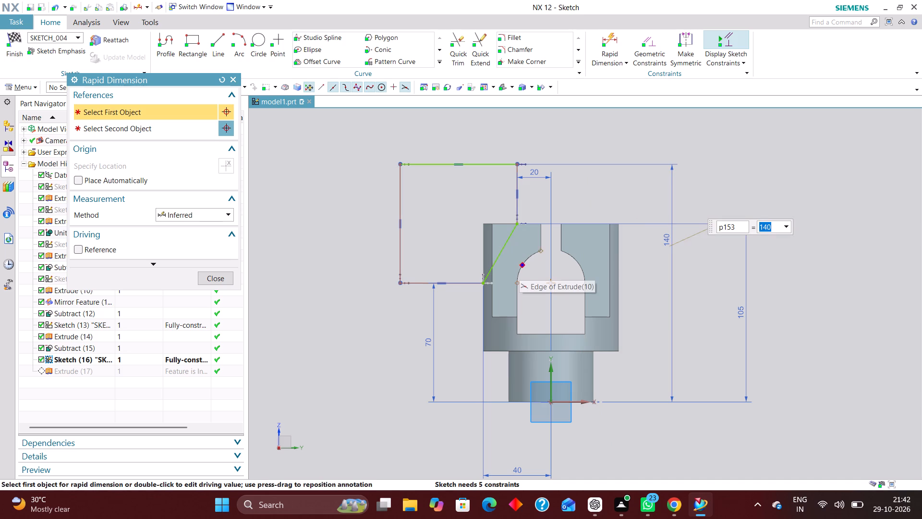
scroll(484, 236, down, 1)
scroll(475, 277, up, 1)
click(469, 272)
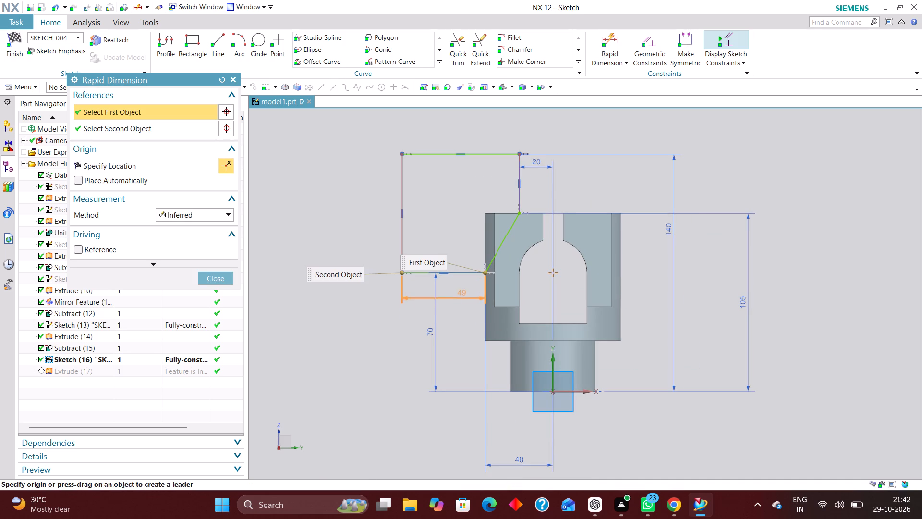
click(456, 313)
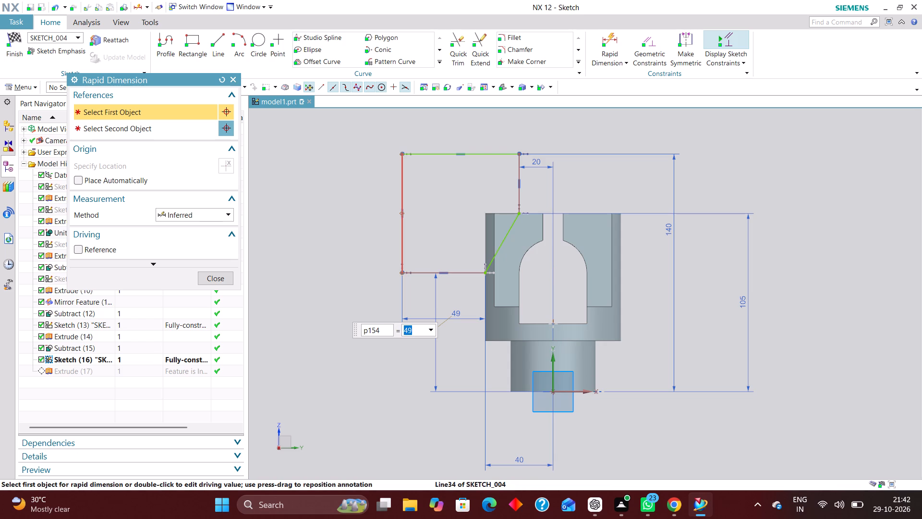
click(495, 153)
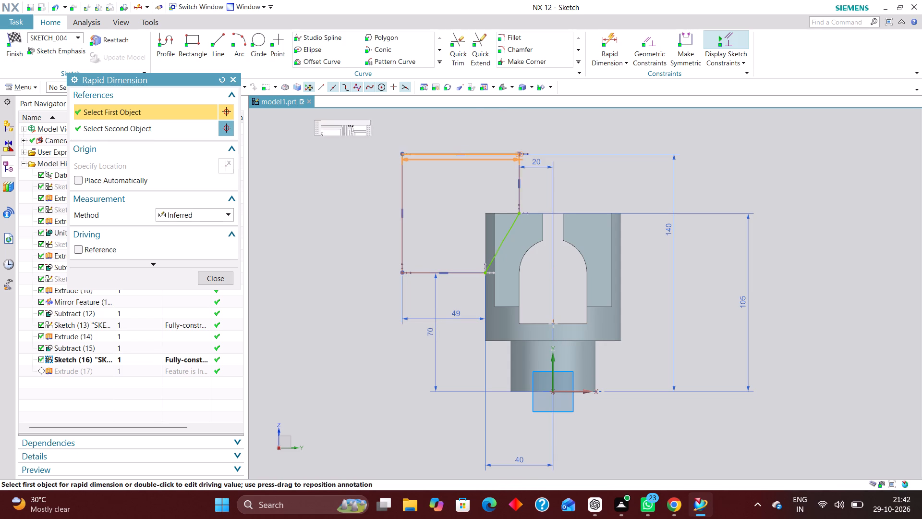
click(471, 128)
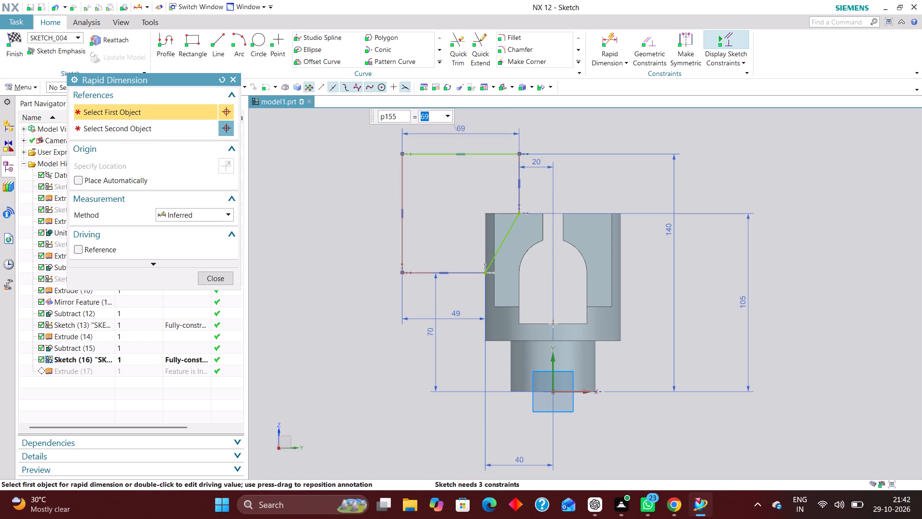
Dimension the lengths of the outline's inner and outer vertical lines, and the outer line's distance from the vertical axis.
click(521, 195)
click(572, 189)
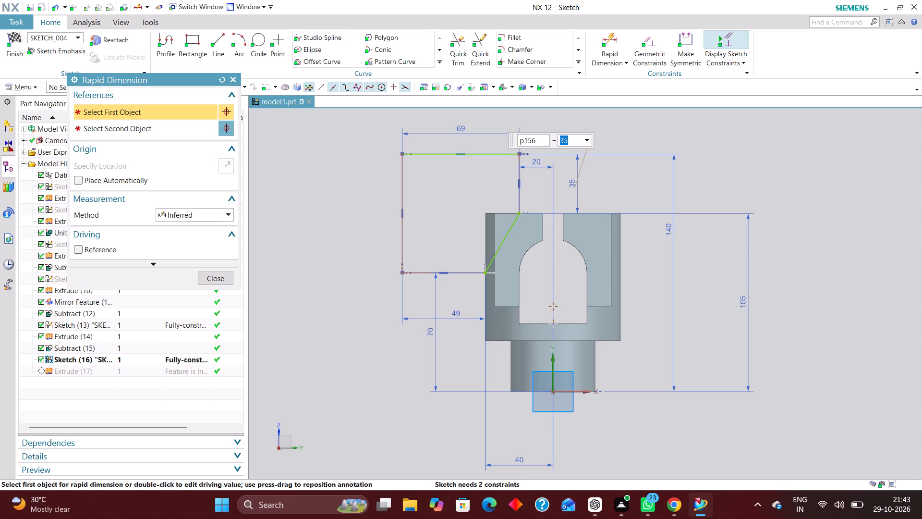
click(404, 253)
click(359, 231)
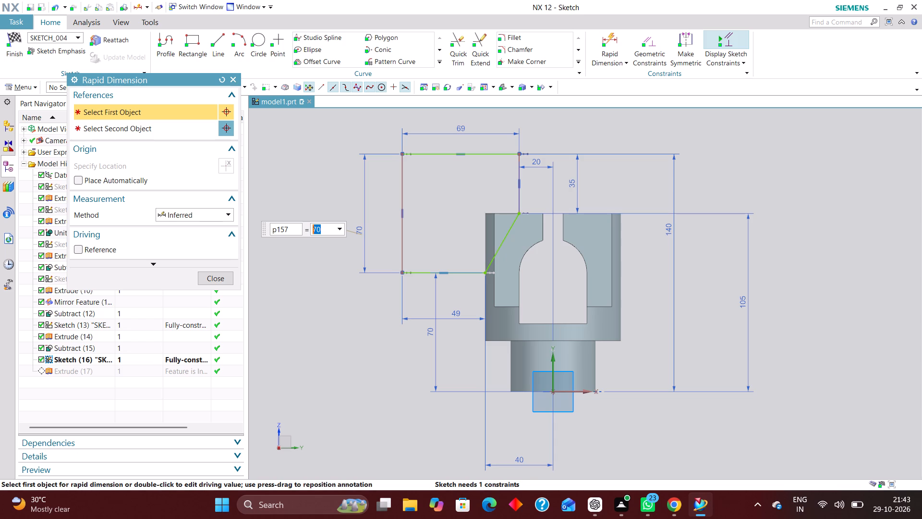
click(551, 381)
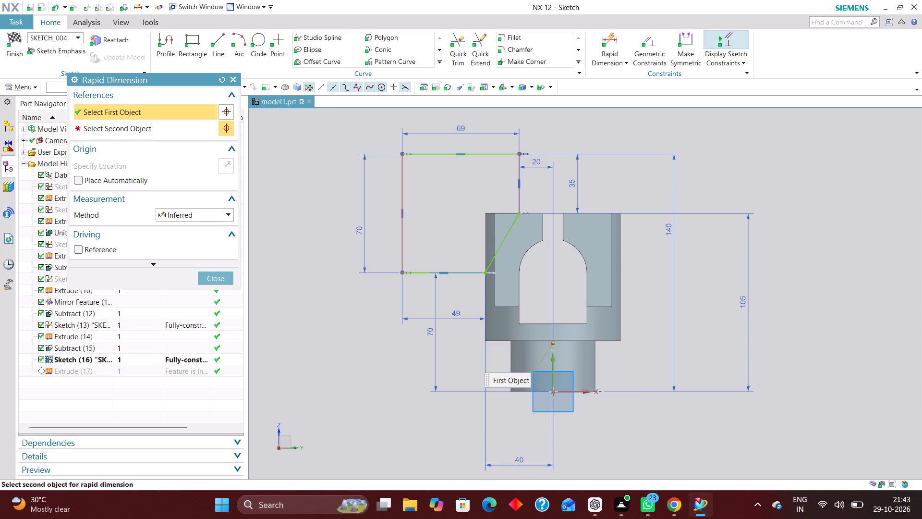
click(398, 242)
click(476, 430)
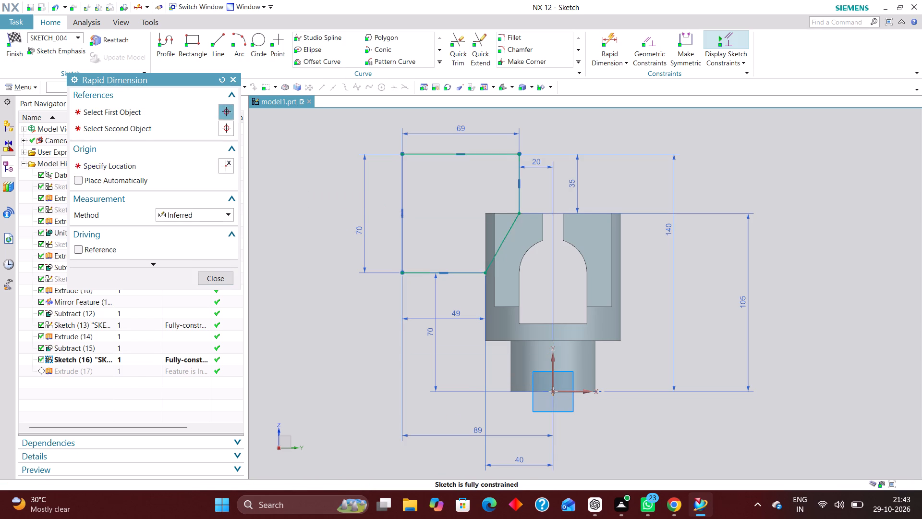
click(223, 281)
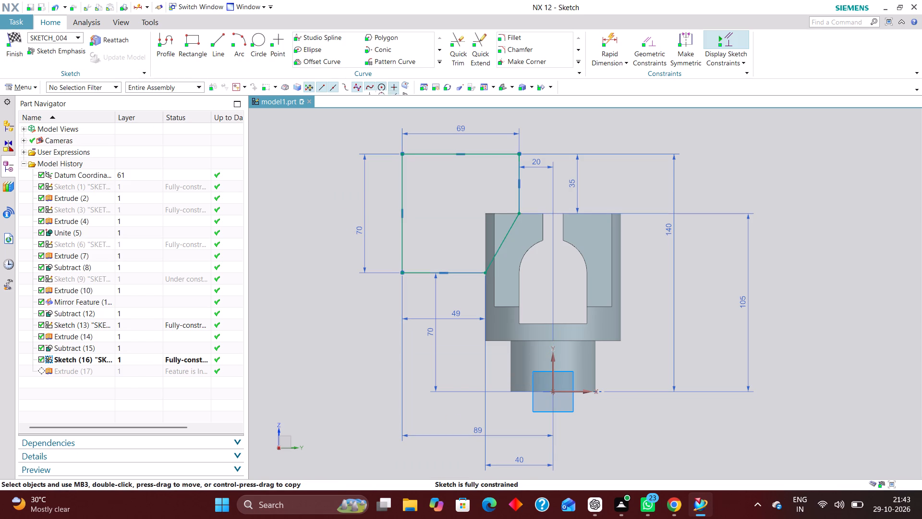
Finish the sketch without reviewing the mapping of its dependent sections.
click(12, 41)
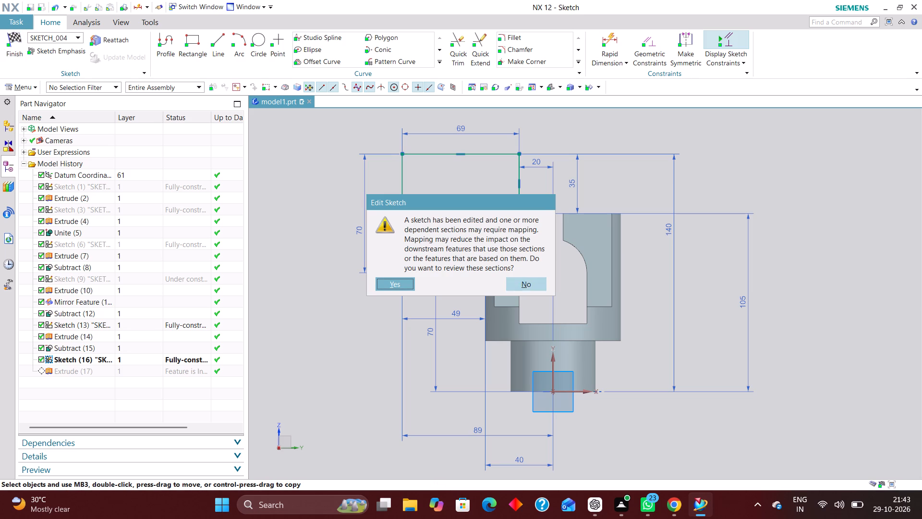
click(540, 280)
Subtract the extruded block from the clevis body to cut the slanted shoulder on one fork arm.
scroll(659, 342, up, 1)
middle_drag(647, 342, 636, 349)
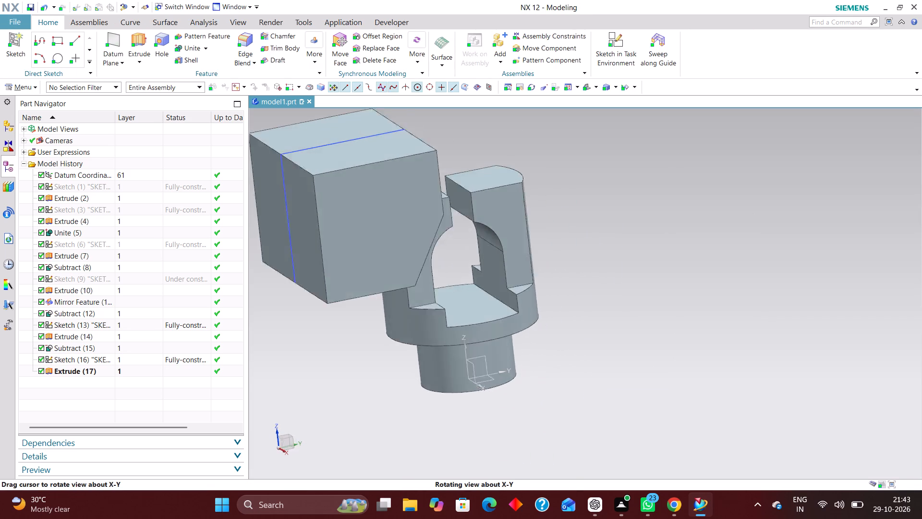
middle_drag(636, 349, 633, 350)
scroll(691, 344, down, 2)
scroll(676, 336, up, 2)
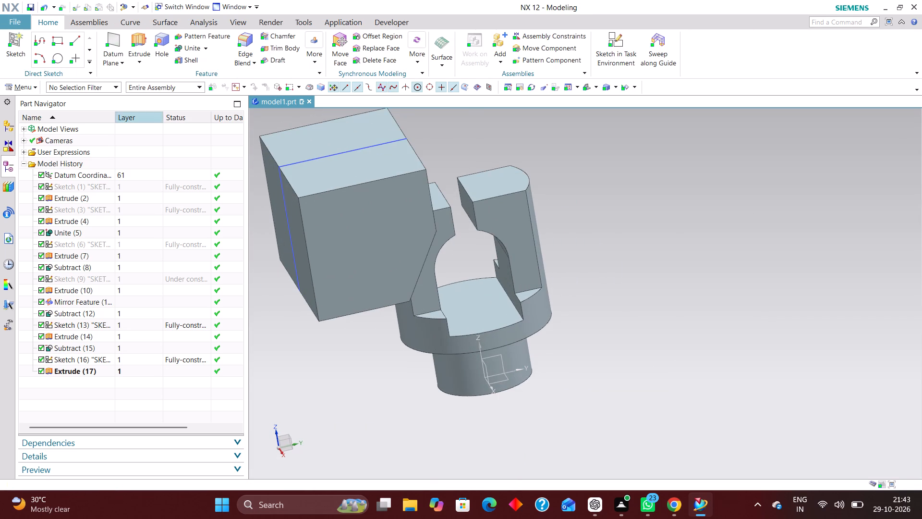
click(208, 47)
click(208, 75)
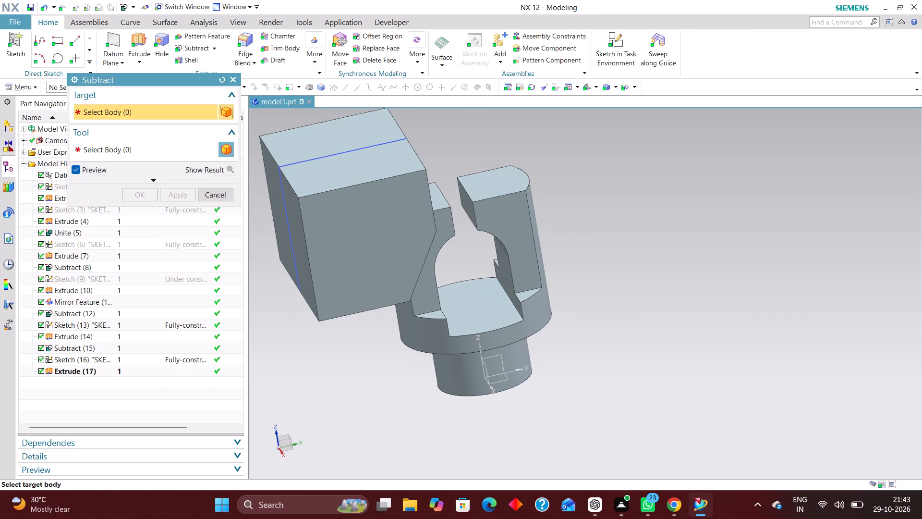
click(451, 189)
click(480, 193)
click(389, 189)
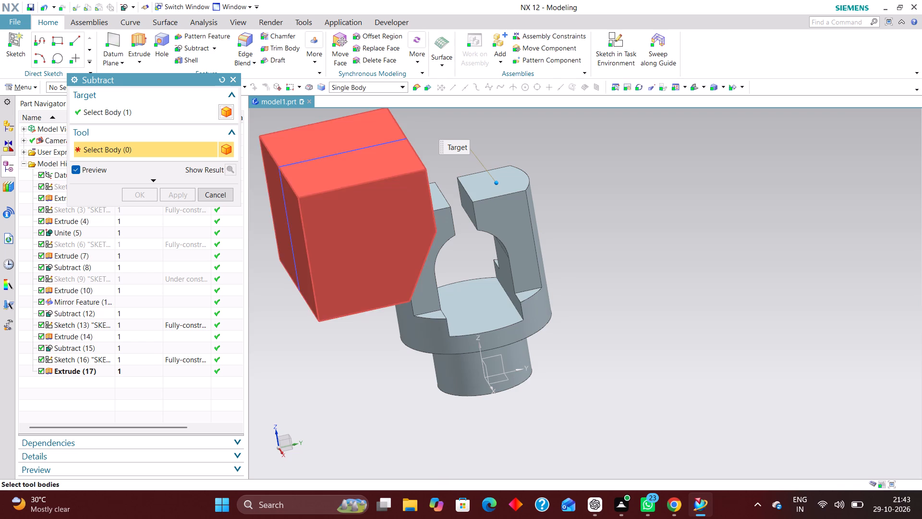
click(136, 193)
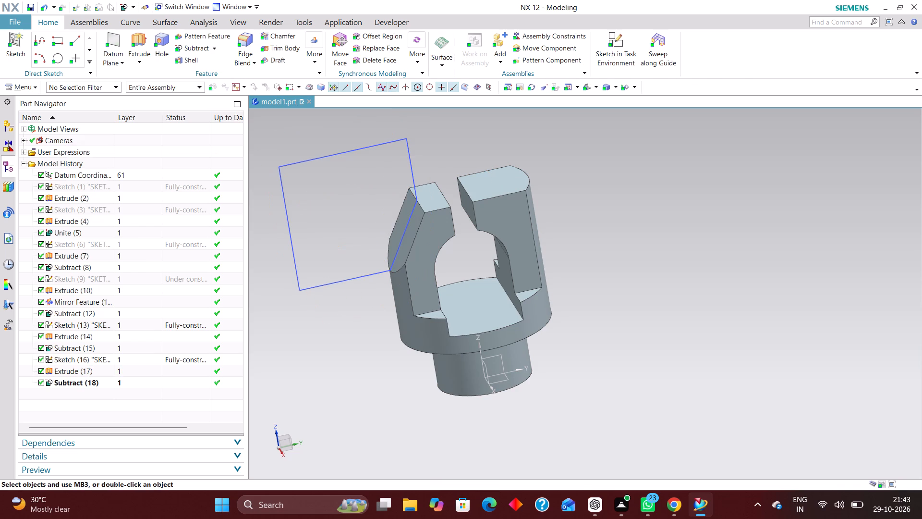
Hide the shoulder-cut profile sketch, Sketch (16).
right_drag(343, 279, 346, 345)
middle_drag(701, 252, 718, 246)
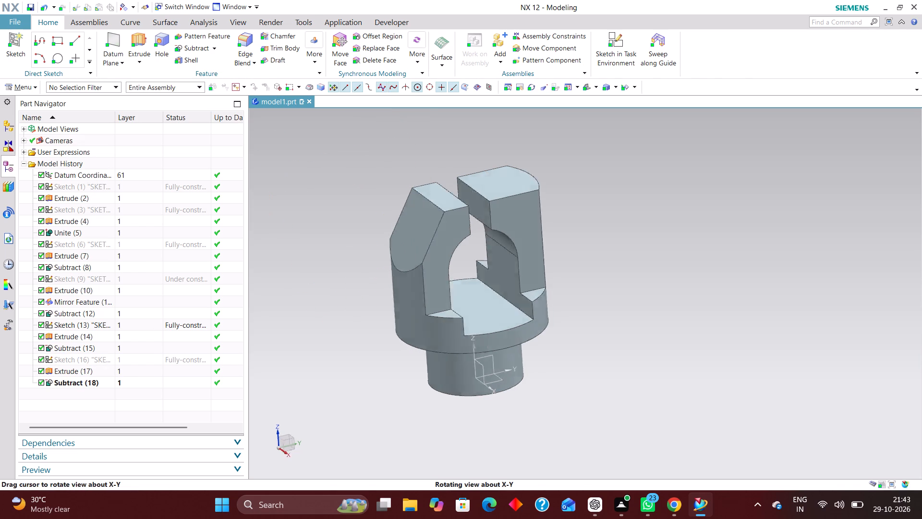
Roll the model history back by making the shoulder-cut block, Extrude (17), the current feature.
middle_drag(718, 246, 718, 243)
scroll(85, 366, down, 1)
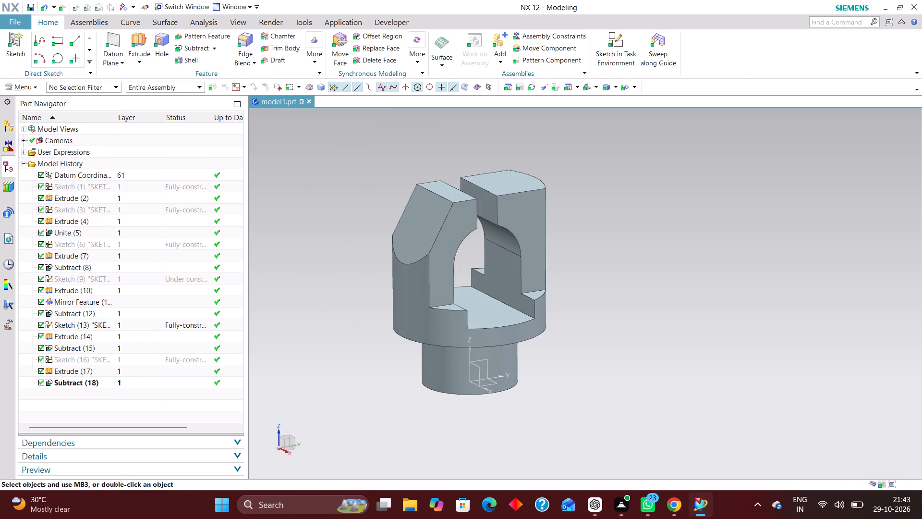
click(97, 373)
right_click(94, 371)
right_click(171, 371)
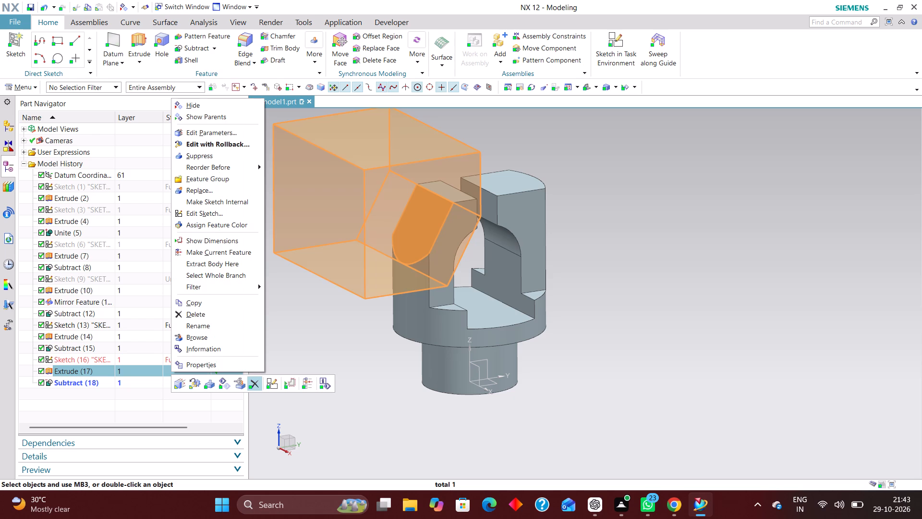
click(305, 382)
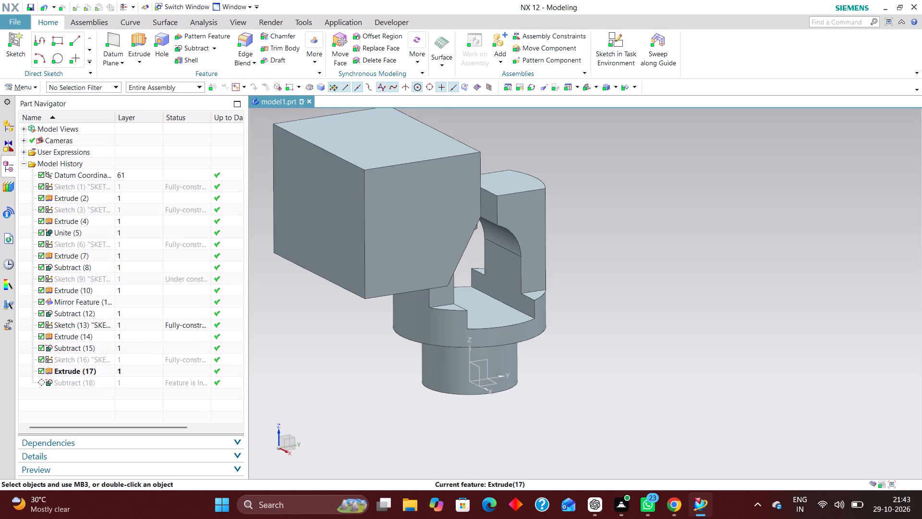
Mirror the shoulder-cut block feature about the XZ plane of the datum coordinate system to the opposite fork arm.
click(317, 61)
click(396, 86)
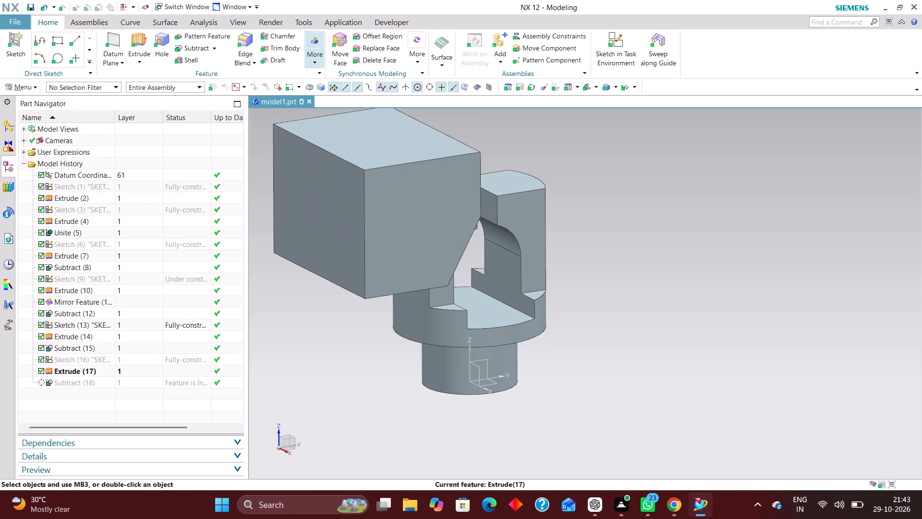
click(398, 176)
click(145, 163)
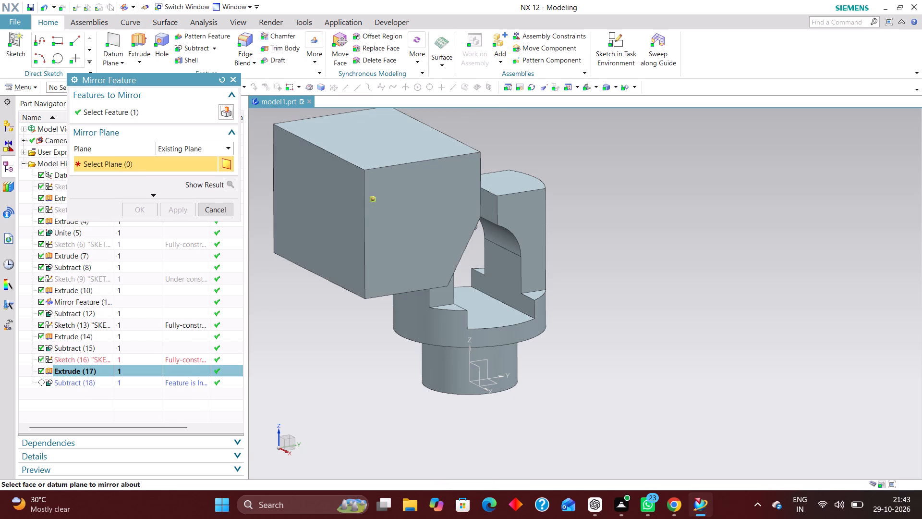
click(480, 369)
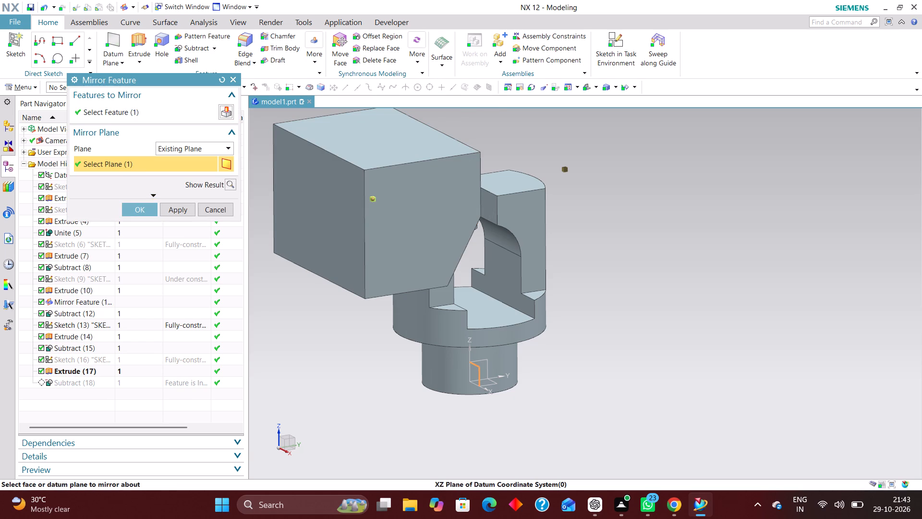
click(146, 209)
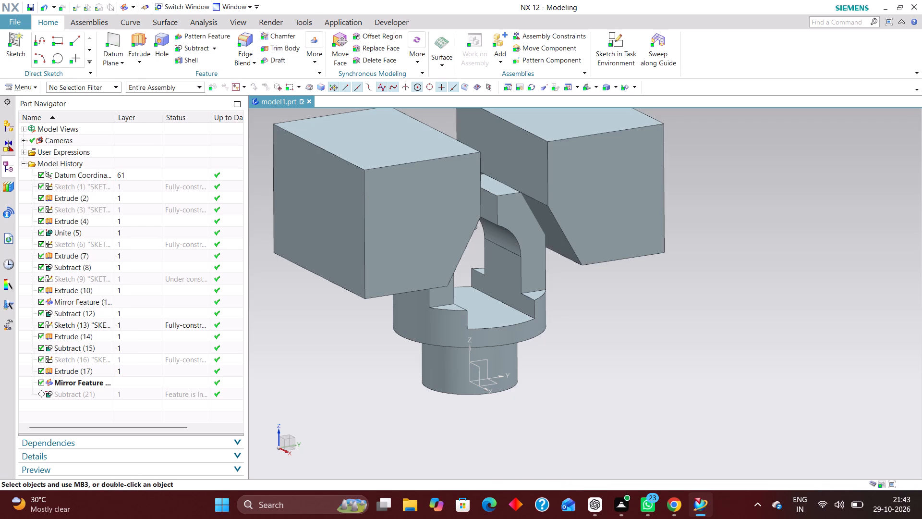
Subtract both the original and the mirrored block from the clevis body to cut the slanted shoulders on both fork arms.
click(198, 48)
click(462, 371)
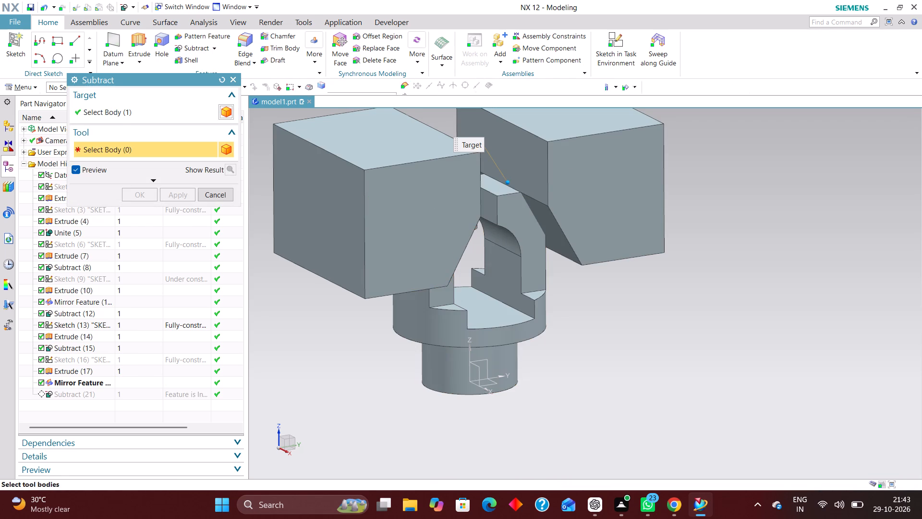
click(368, 250)
click(616, 224)
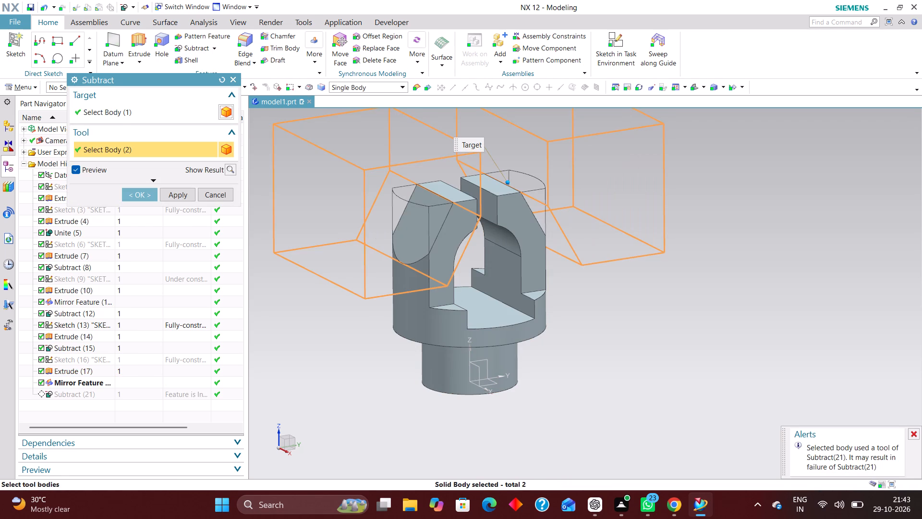
click(139, 193)
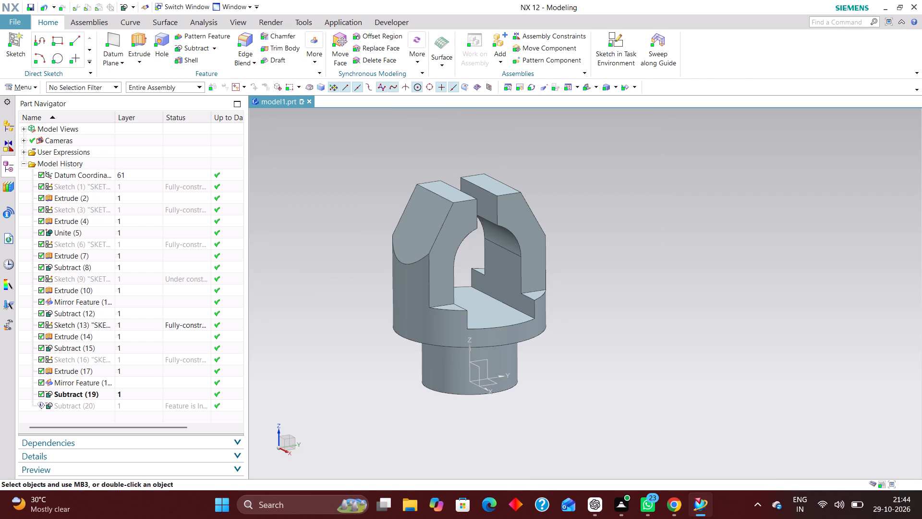
Inspect the fork arms from different sides and return the model to the isometric view.
middle_drag(702, 244, 694, 230)
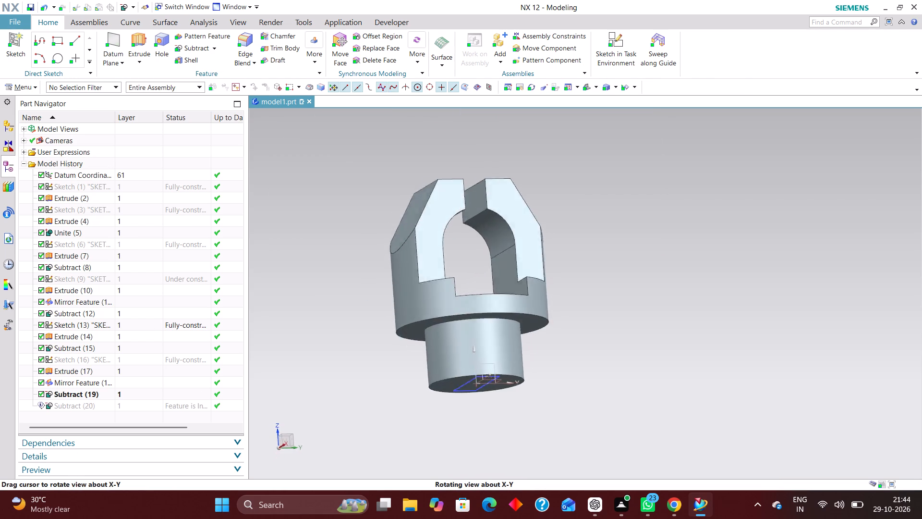
middle_drag(694, 230, 706, 235)
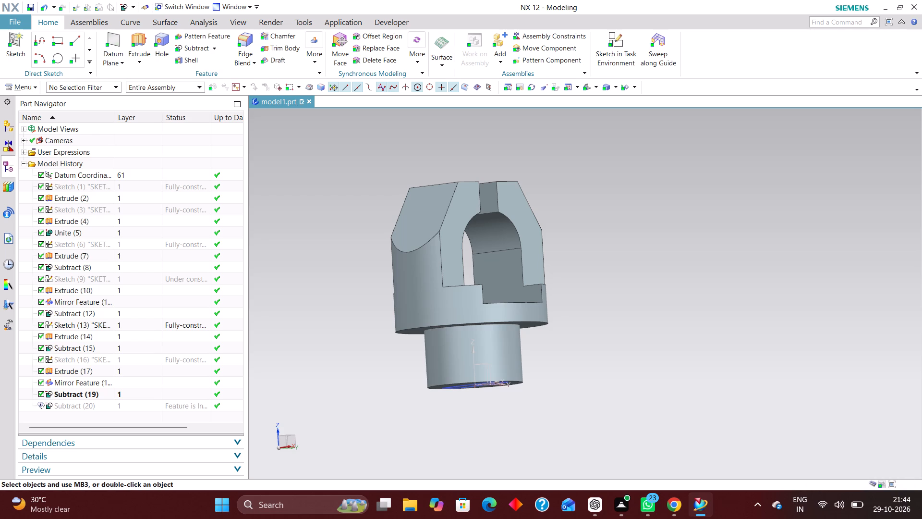
key(End)
key(End)
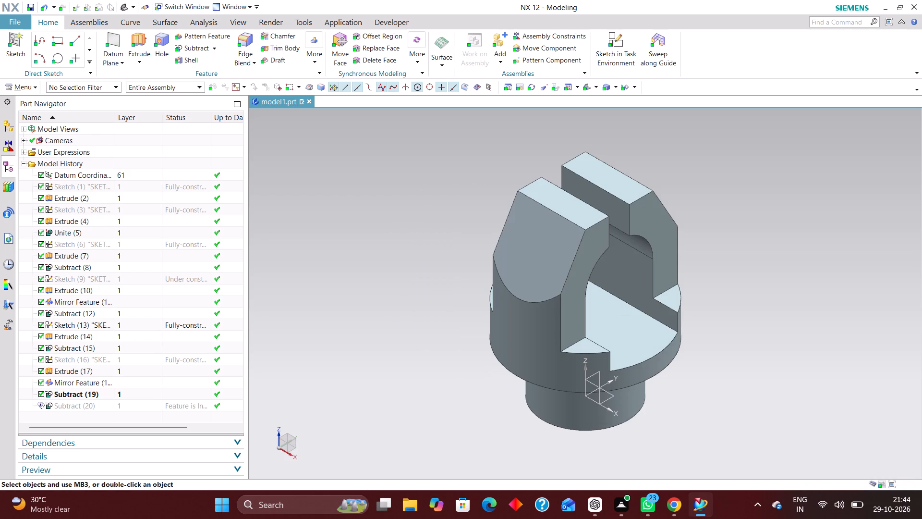
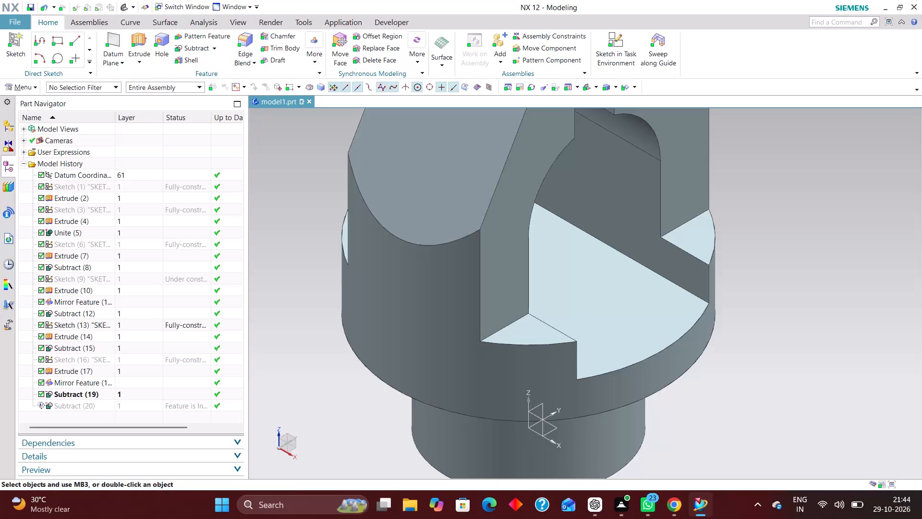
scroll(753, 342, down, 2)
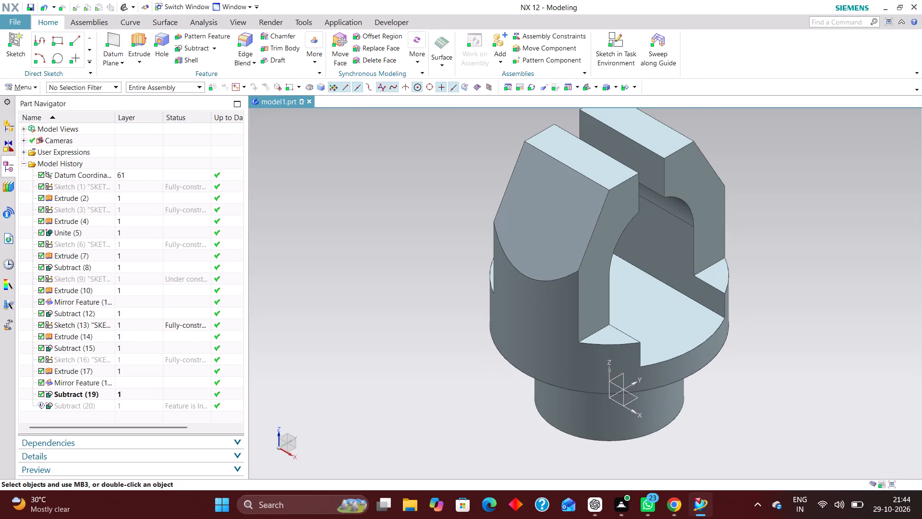
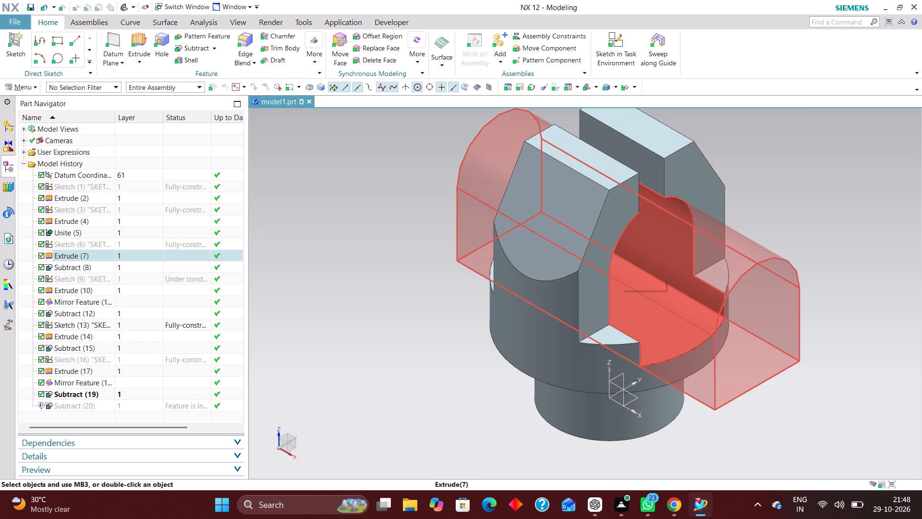
Measure the vertical edge on a fork arm from the arched slot up to the arm's top face.
scroll(521, 353, down, 2)
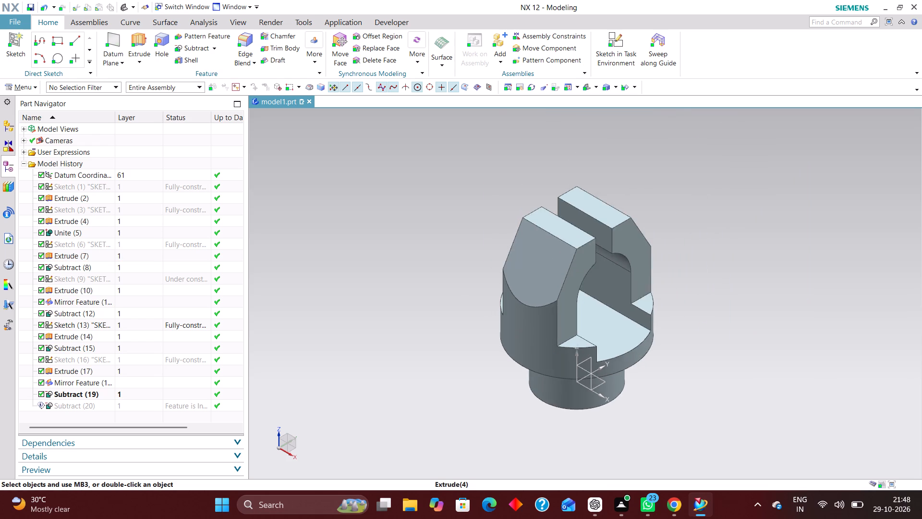
scroll(566, 323, up, 1)
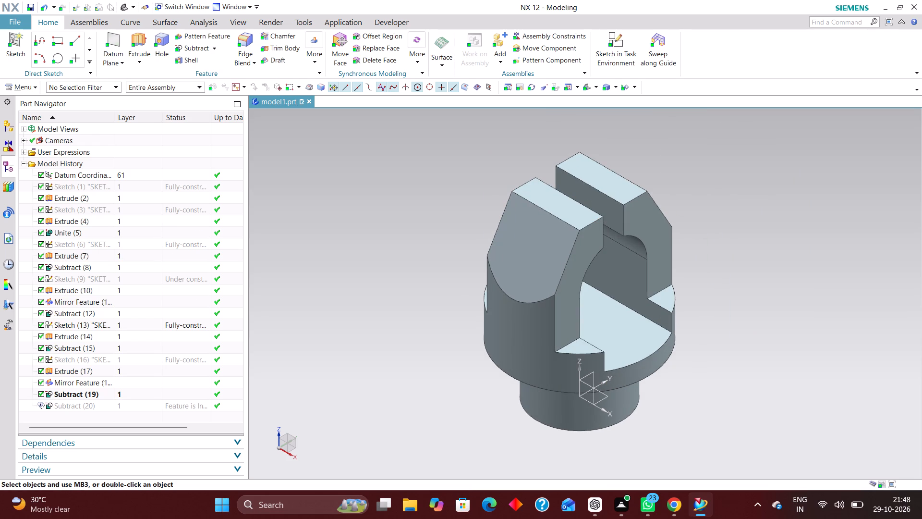
middle_drag(782, 302, 765, 266)
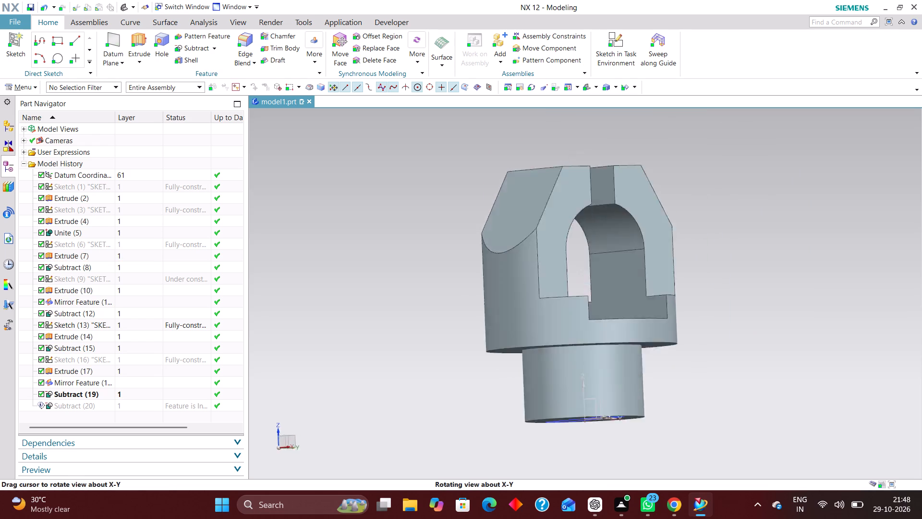
middle_drag(765, 266, 759, 277)
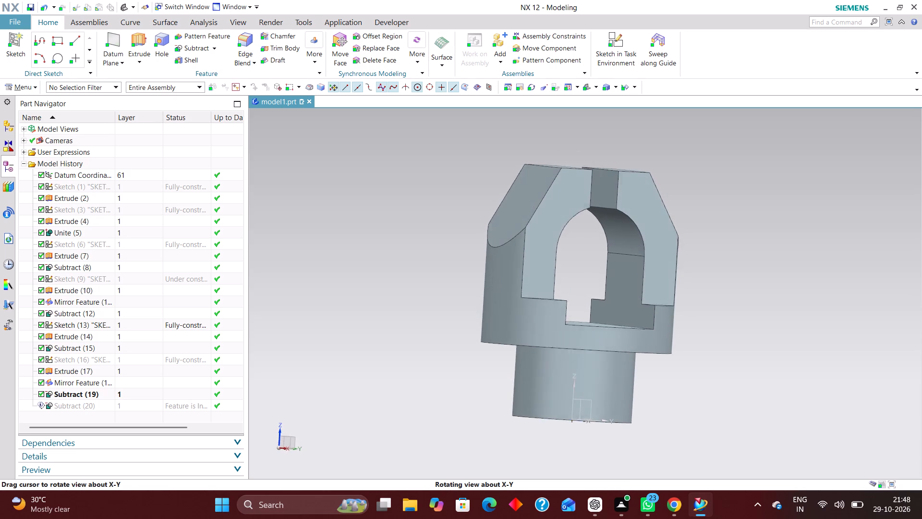
middle_drag(759, 277, 761, 284)
click(196, 20)
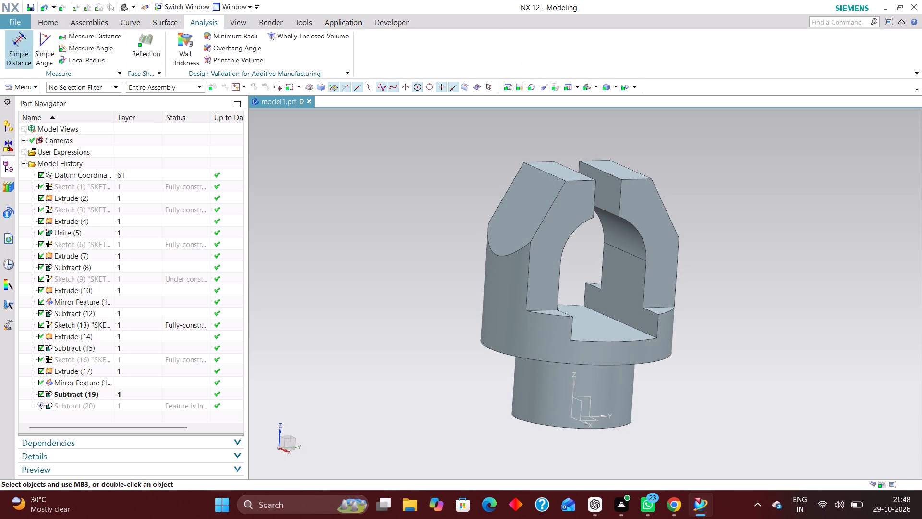
click(21, 46)
scroll(594, 195, up, 4)
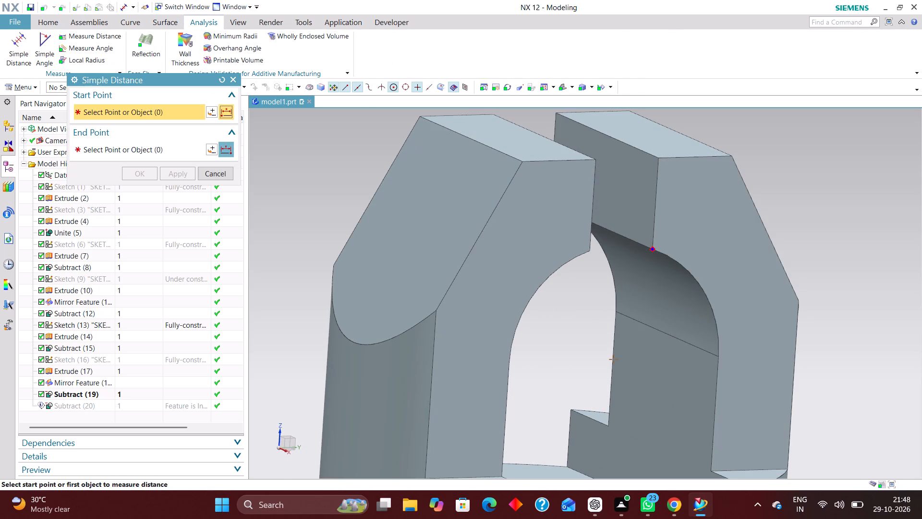
click(651, 249)
click(658, 160)
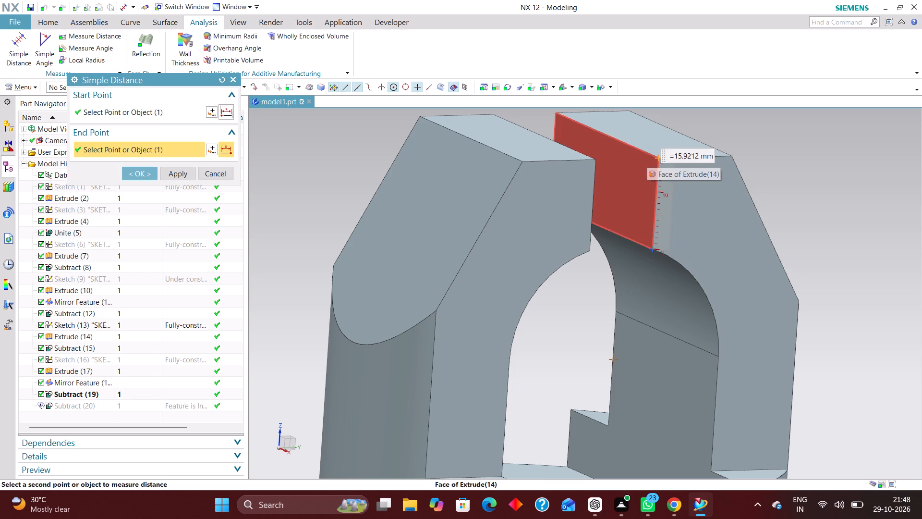
Measure the distance from the inner corner of the fork arm's lower ledge to its top inner corner.
click(223, 80)
scroll(479, 196, down, 2)
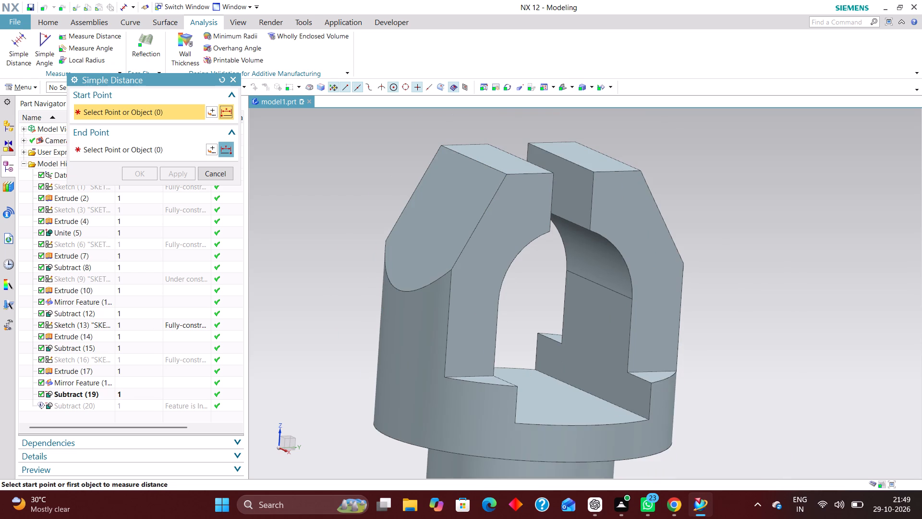
scroll(623, 374, up, 1)
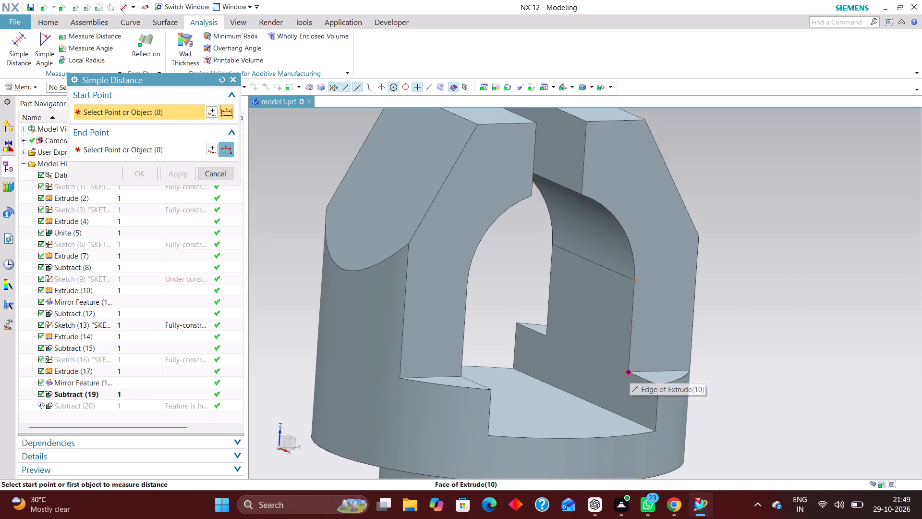
click(629, 371)
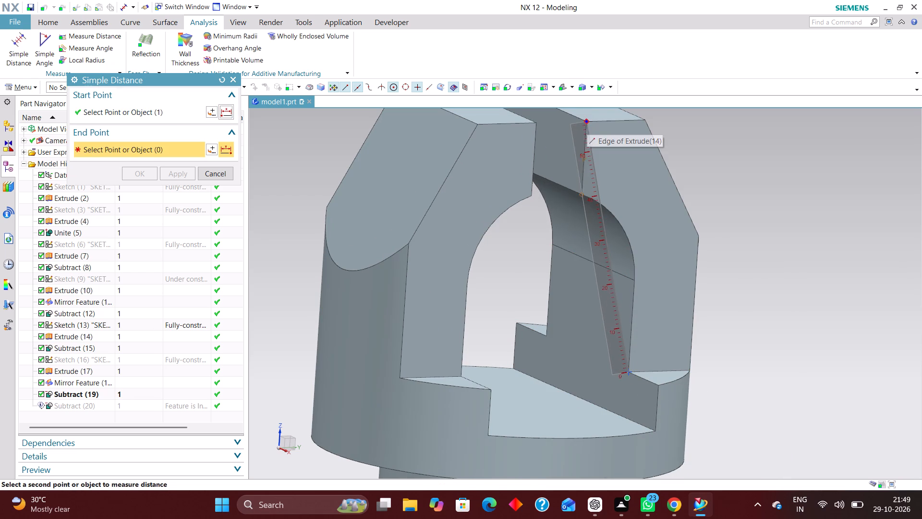
click(587, 122)
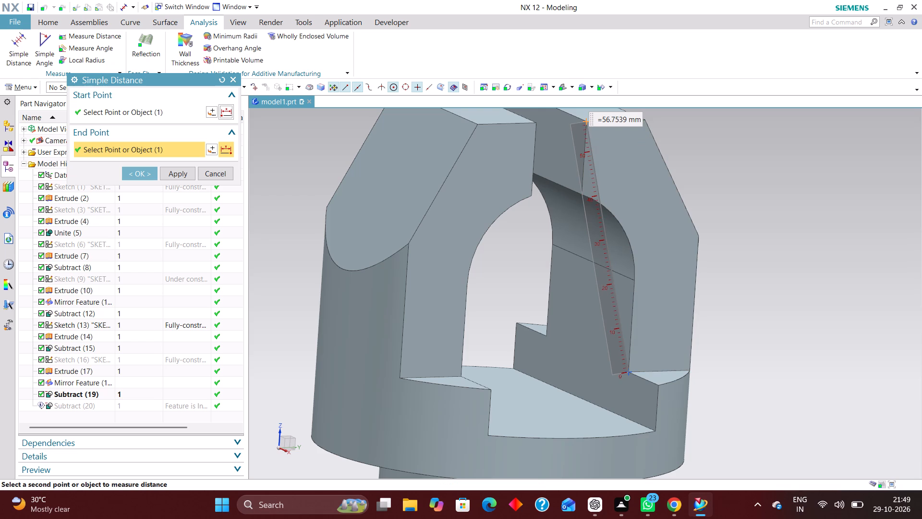
Measure the height of the step between the slot floor and the ledge beside the fork arm.
scroll(473, 265, down, 1)
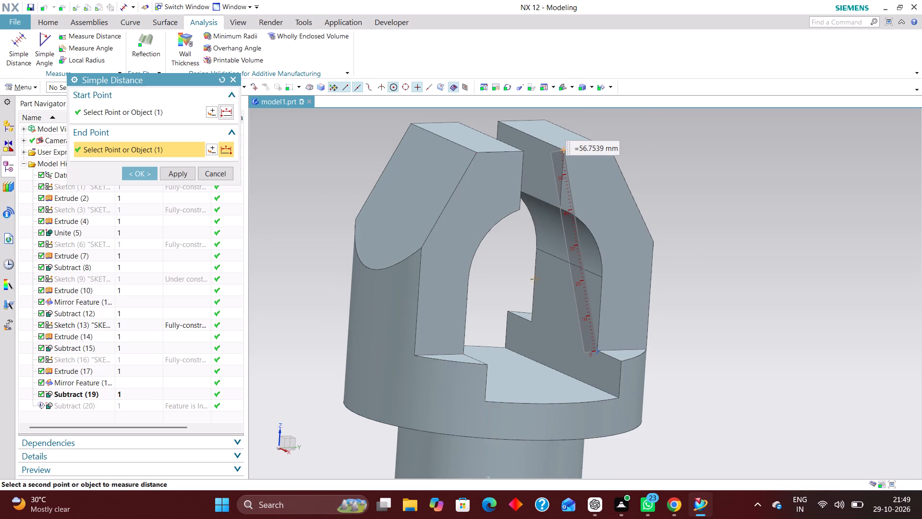
click(223, 81)
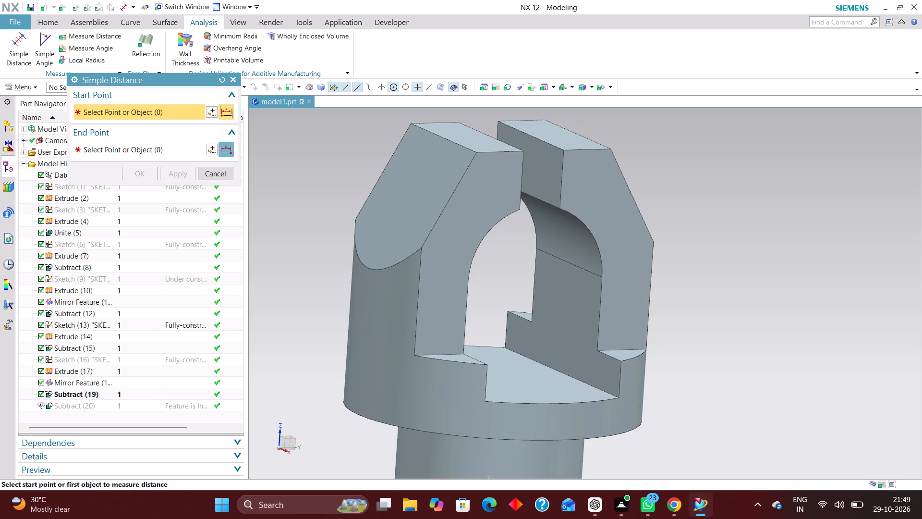
scroll(633, 392, up, 3)
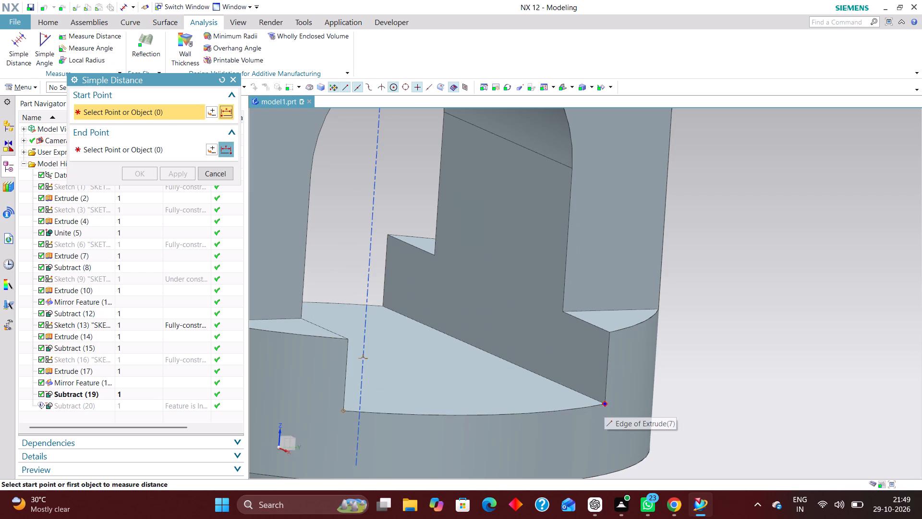
click(606, 404)
click(609, 332)
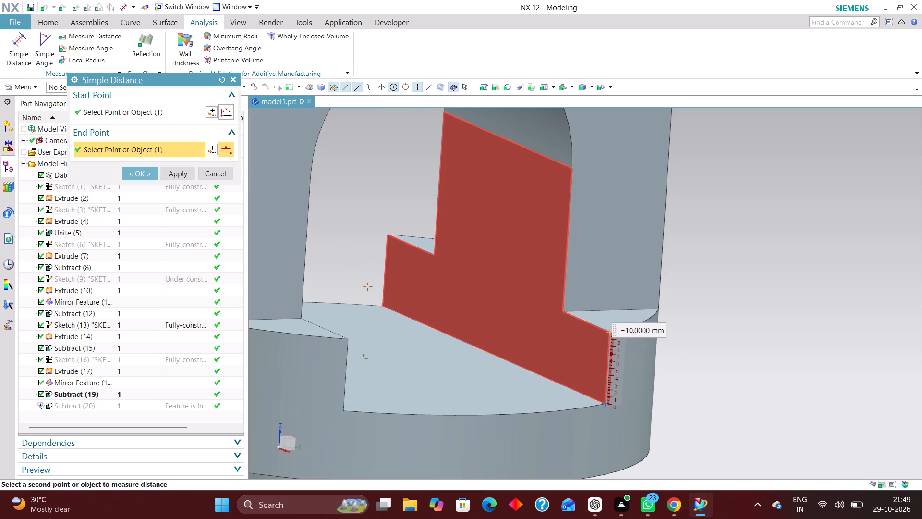
scroll(553, 316, down, 4)
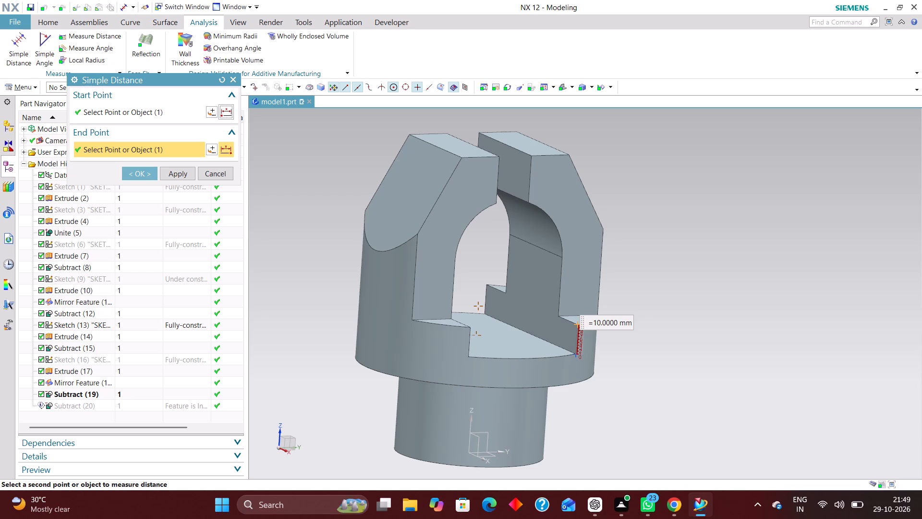
click(222, 174)
Look through the sketches and features in the model history to find the profile that controls the arched slot.
click(48, 23)
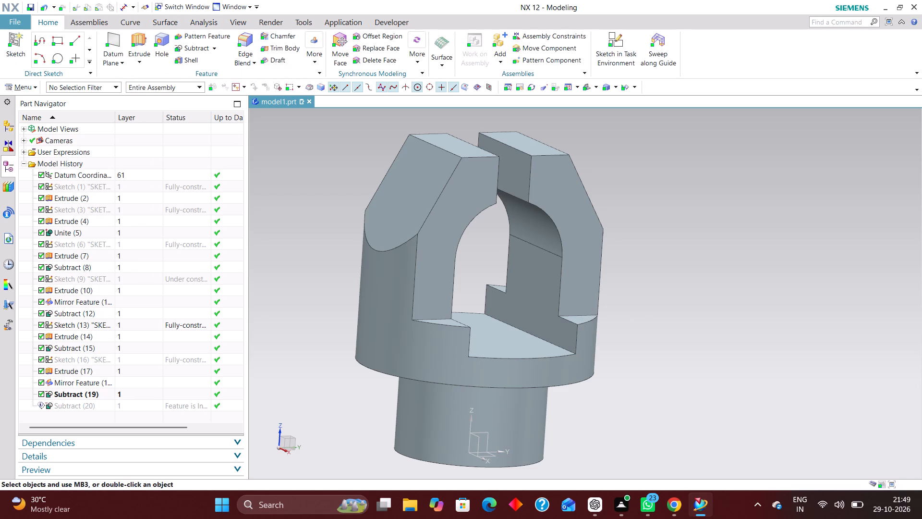
scroll(148, 346, down, 3)
click(152, 356)
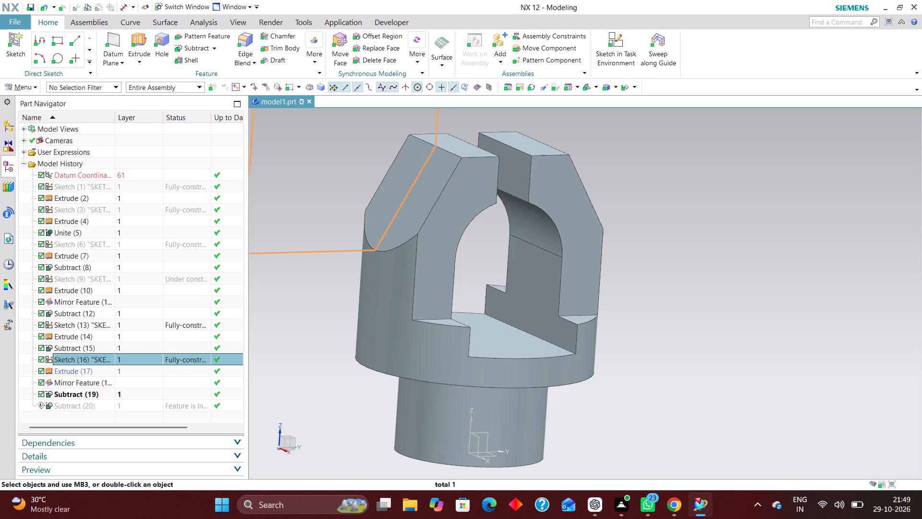
click(126, 323)
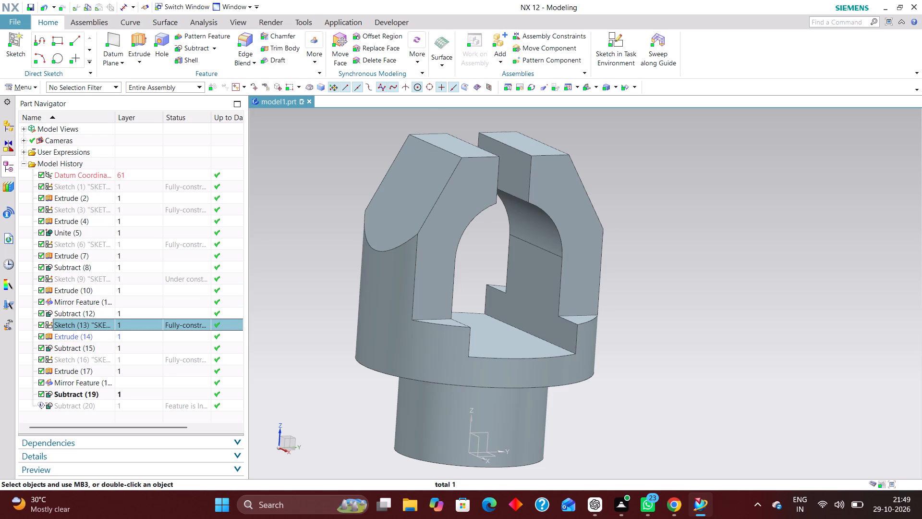
scroll(430, 334, down, 3)
middle_drag(515, 343, 516, 353)
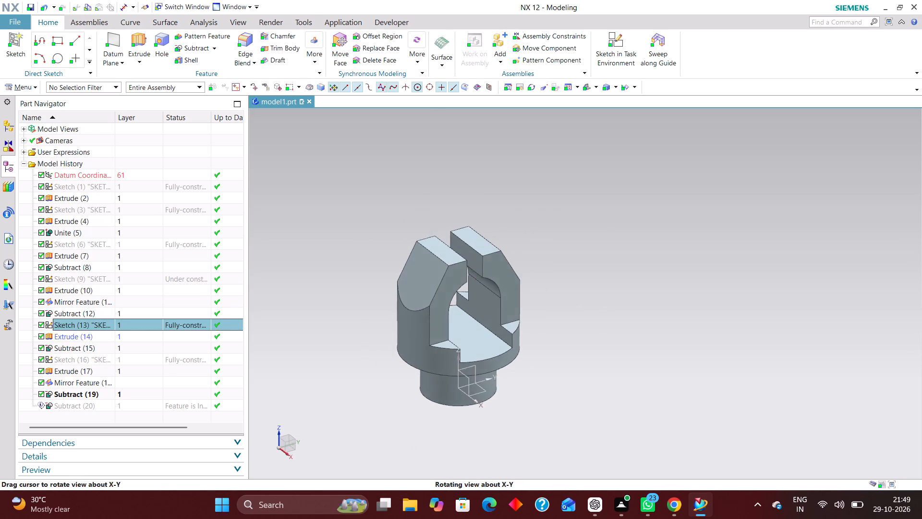
middle_drag(516, 353, 516, 352)
scroll(510, 345, up, 1)
click(129, 277)
click(137, 235)
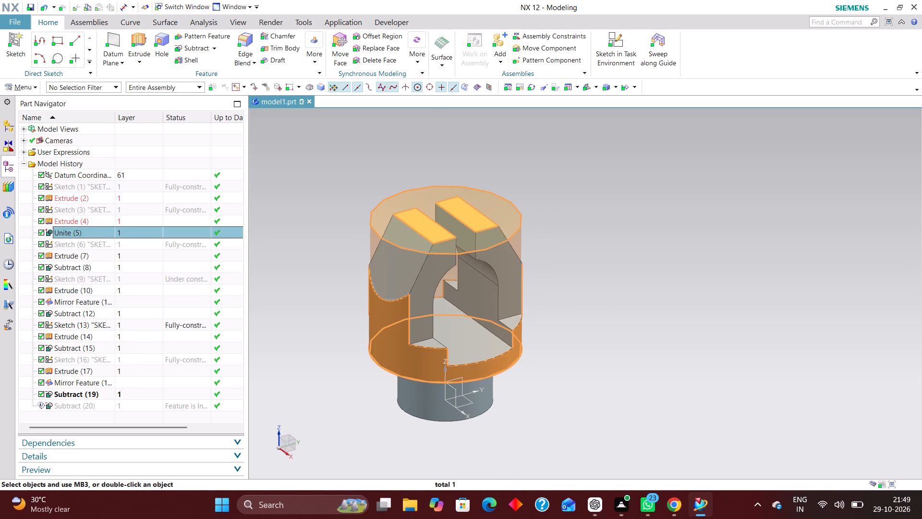
click(133, 296)
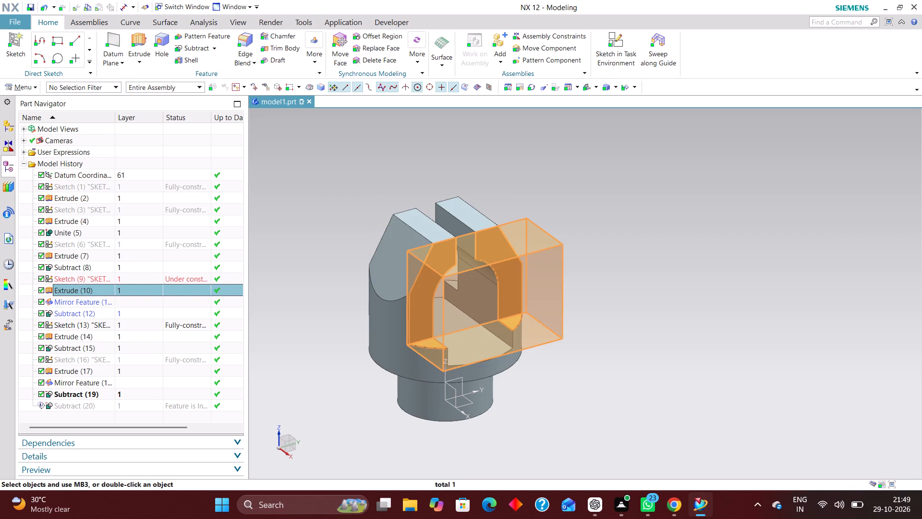
click(147, 323)
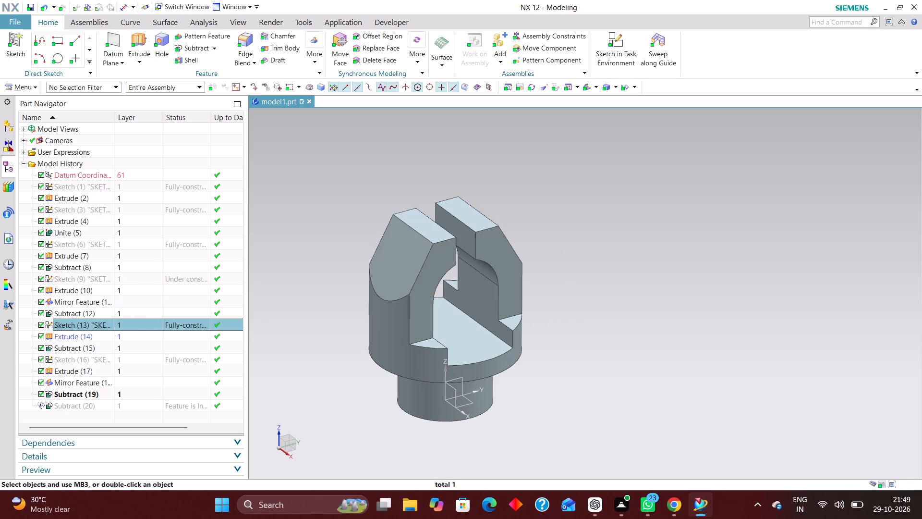
click(148, 358)
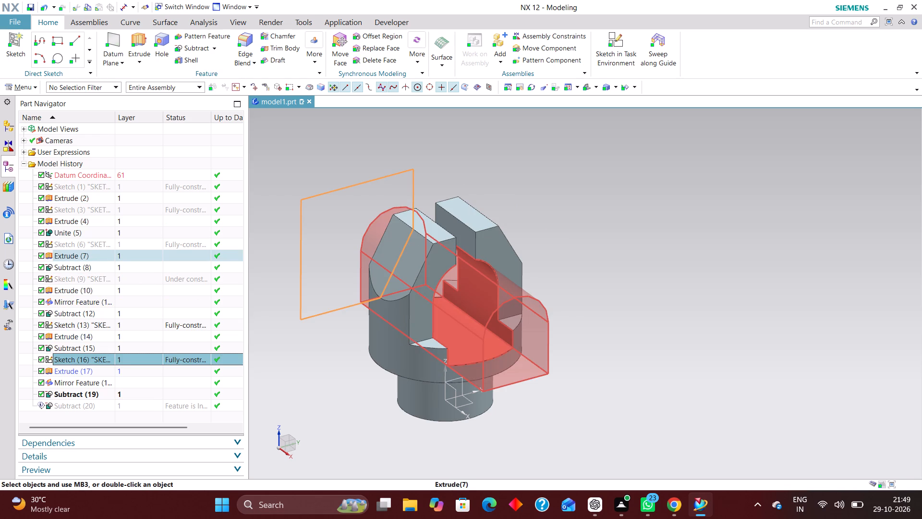
Edit the arched slot's sketch with rollback, set the arc centre's height above the base to 72 mm, and finish the sketch.
click(81, 245)
right_click(84, 246)
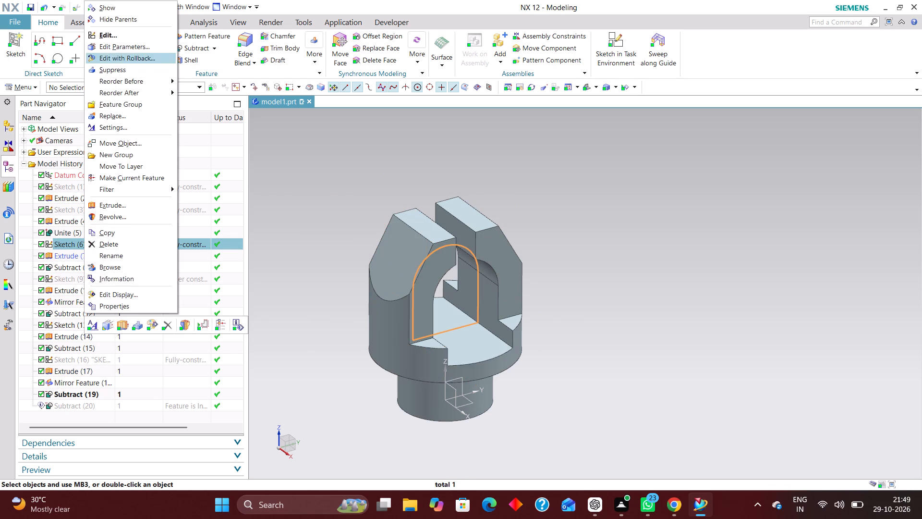
click(133, 58)
scroll(401, 220, down, 1)
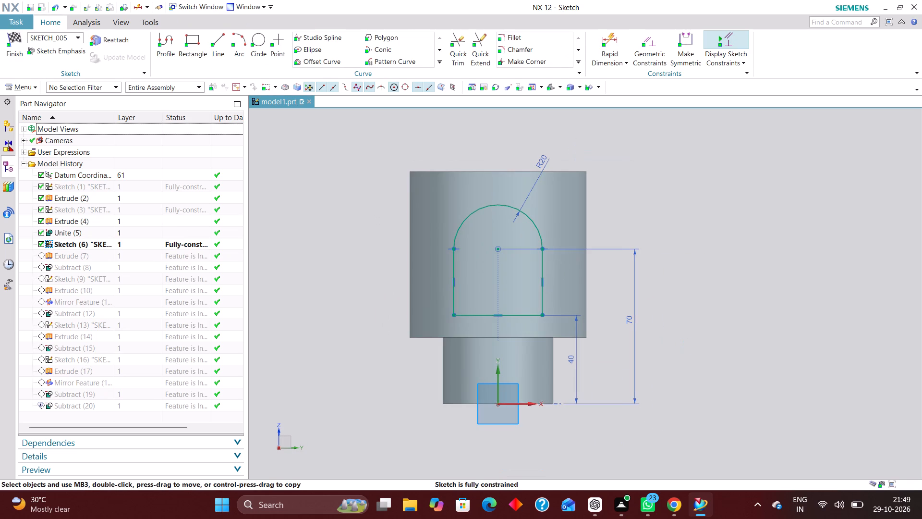
double_click(625, 321)
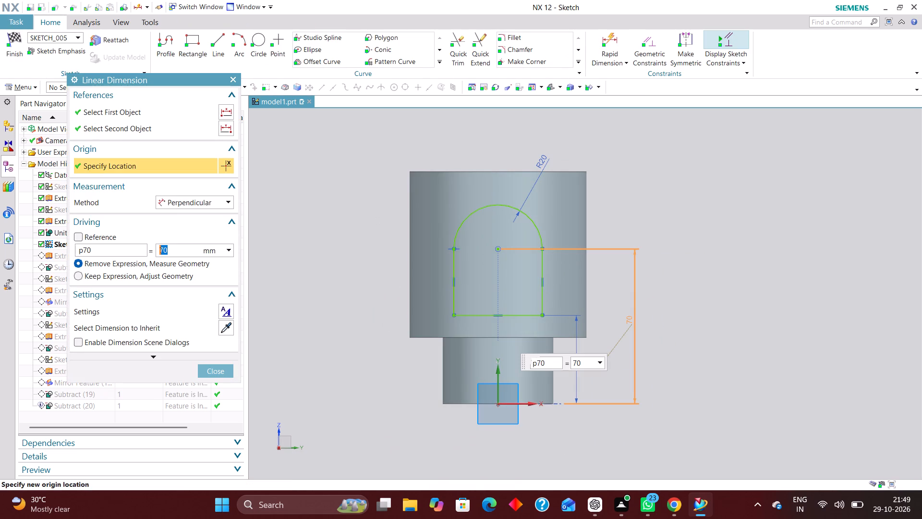
key(7)
key(2)
key(Return)
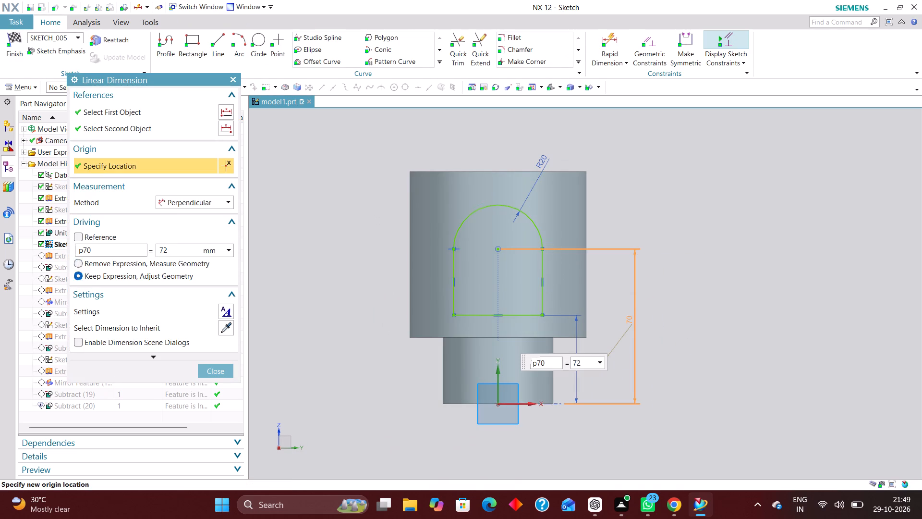
click(215, 370)
click(12, 42)
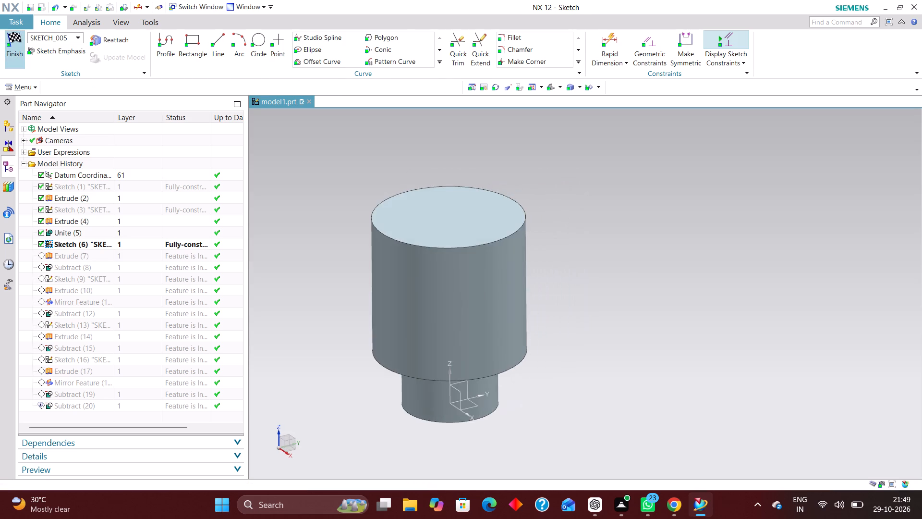
Measure the vertical distance from the top of the arched slot to the fork arm's top inner corner.
scroll(457, 238, up, 3)
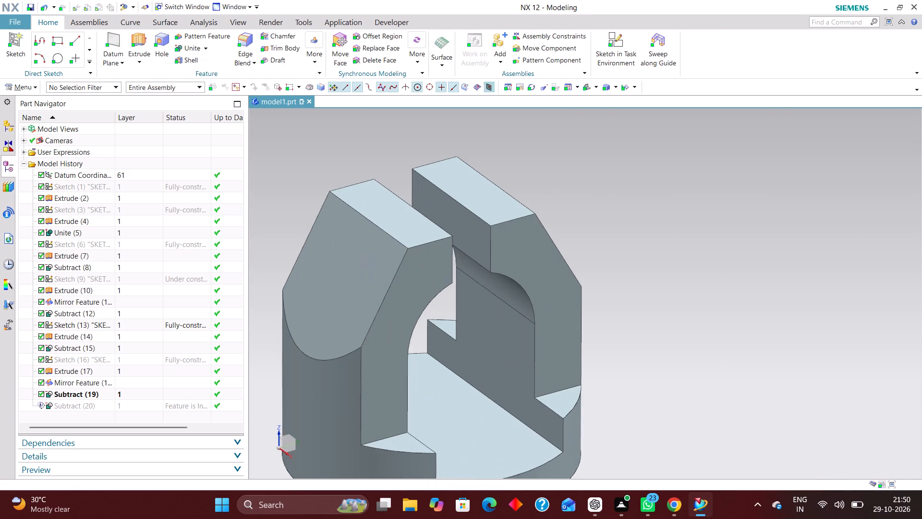
click(209, 22)
click(9, 40)
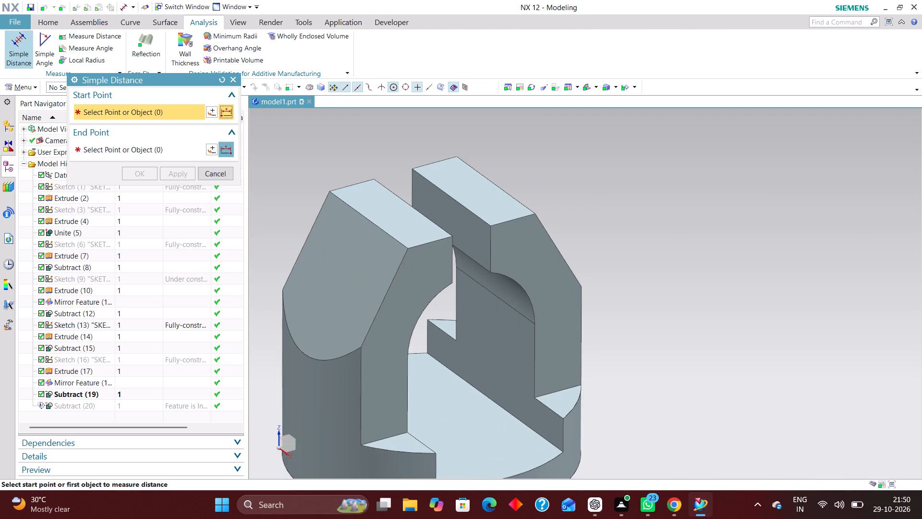
scroll(493, 279, up, 3)
click(487, 263)
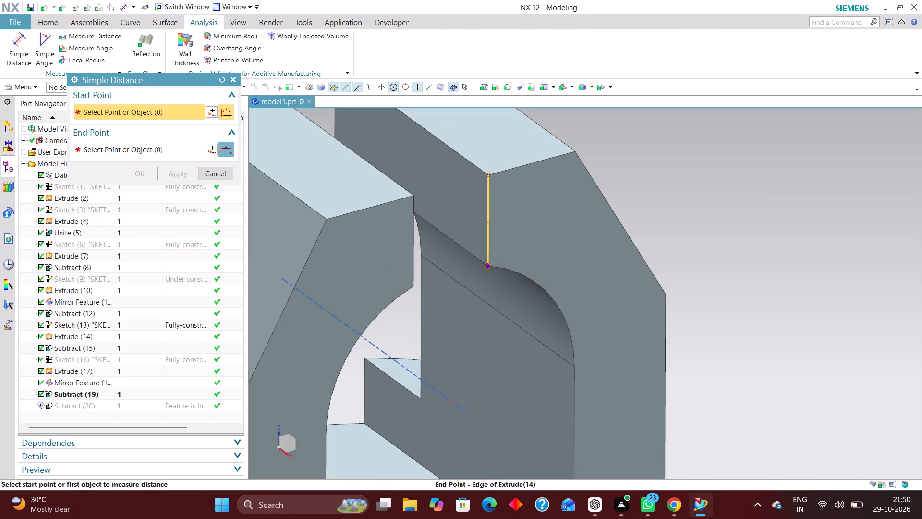
click(487, 176)
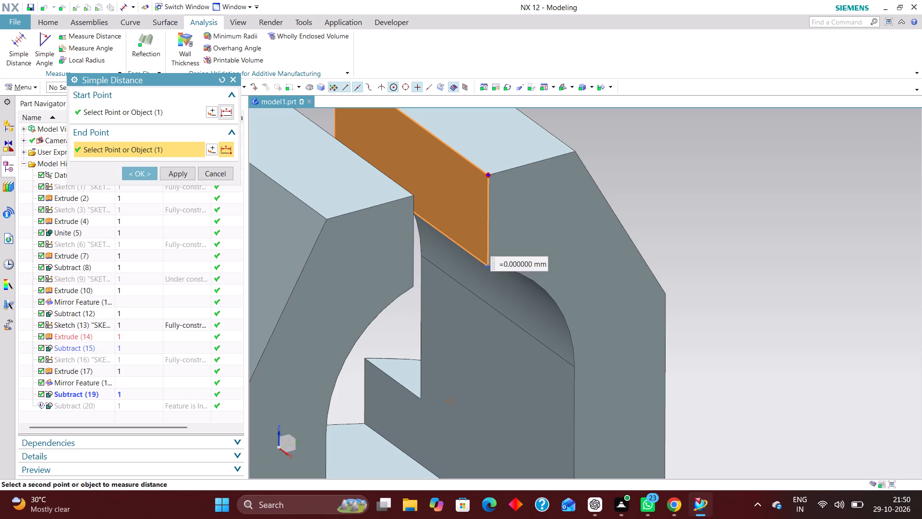
click(223, 76)
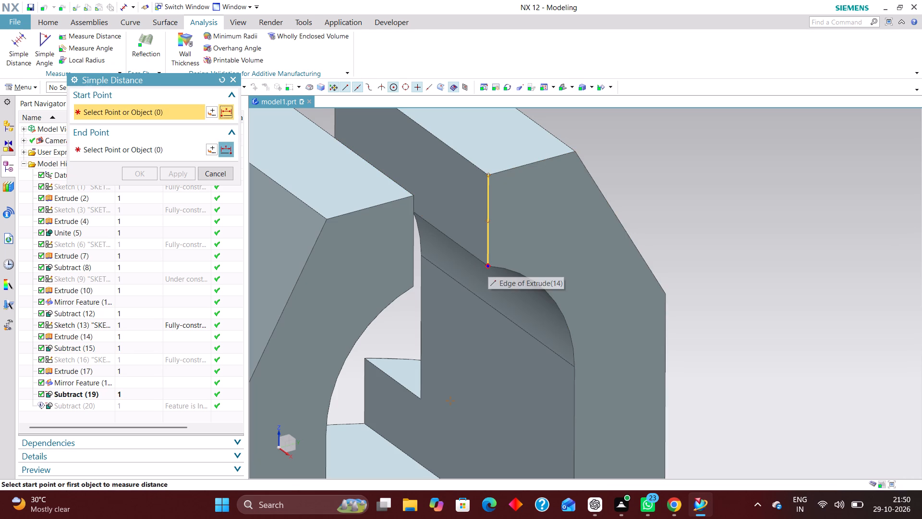
click(488, 264)
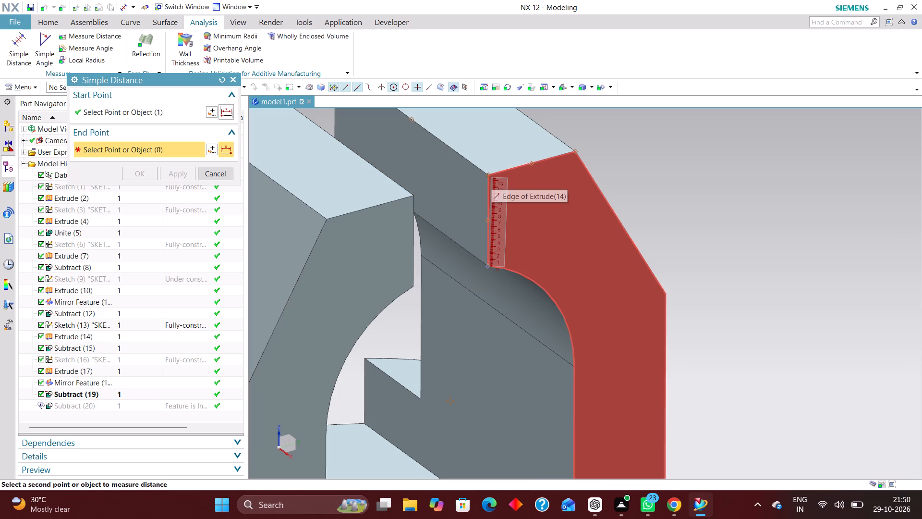
click(488, 177)
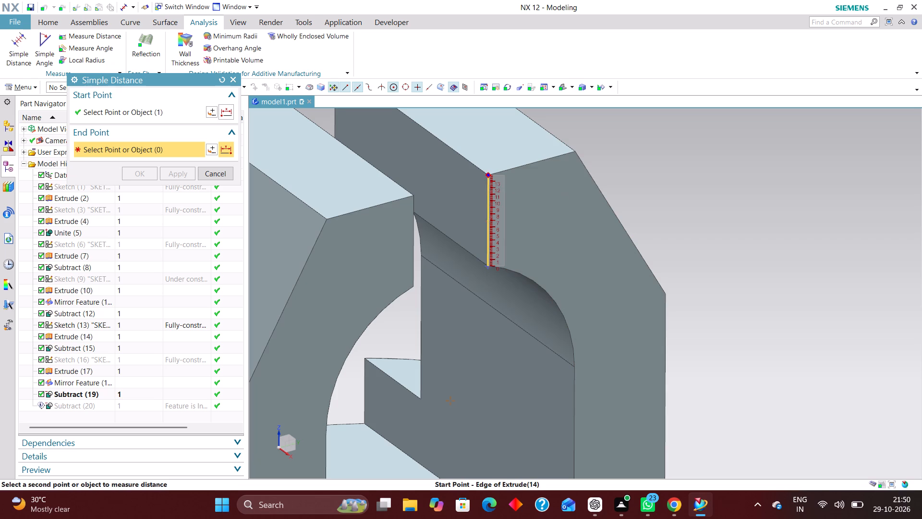
click(512, 186)
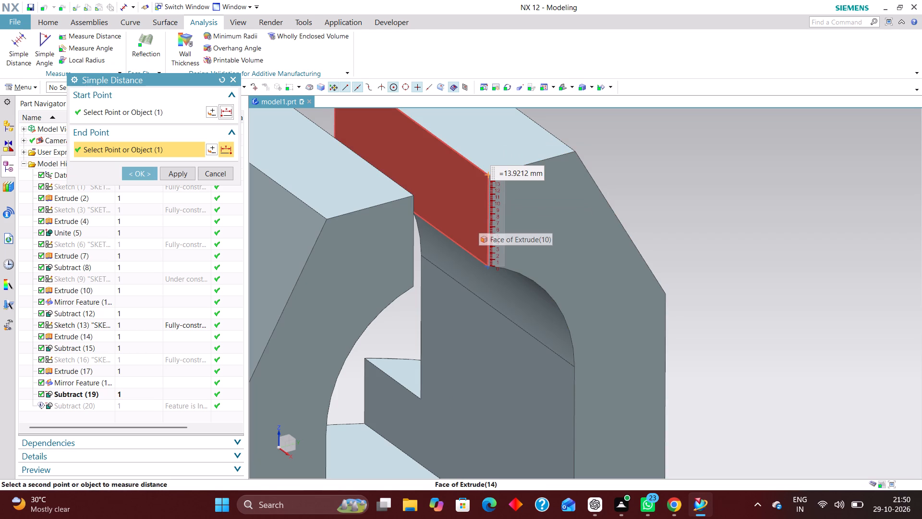
scroll(449, 213, down, 2)
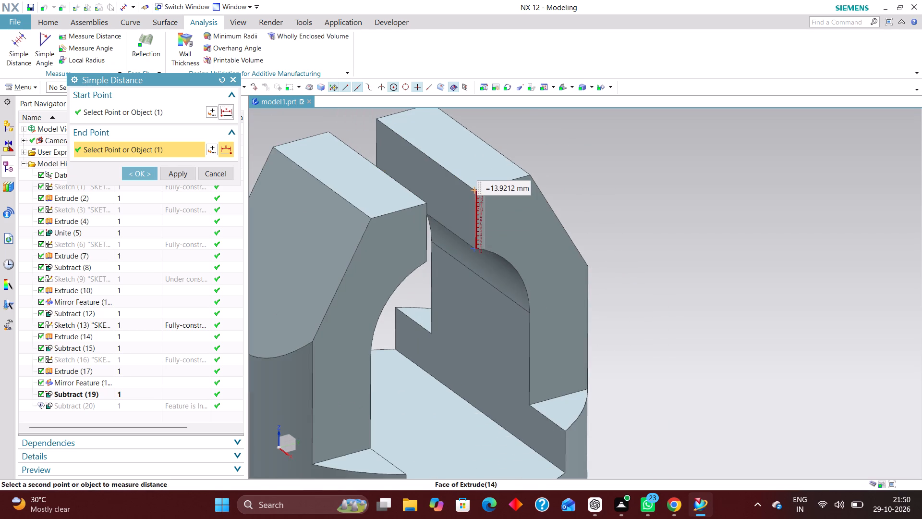
click(633, 269)
scroll(358, 196, down, 3)
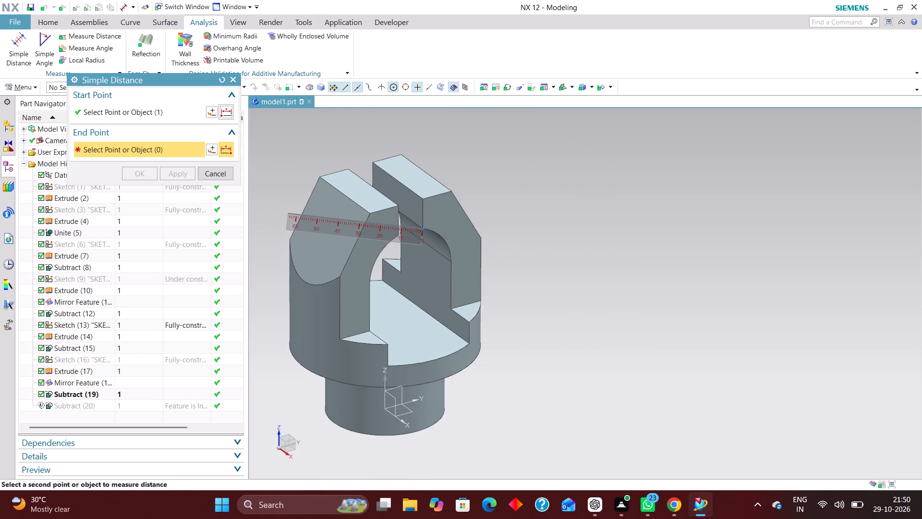
click(231, 82)
Create a simple 30 mm diameter hole, depth Until Next, centred on the bottom face of the lower cylinder and subtracted from the body.
click(54, 21)
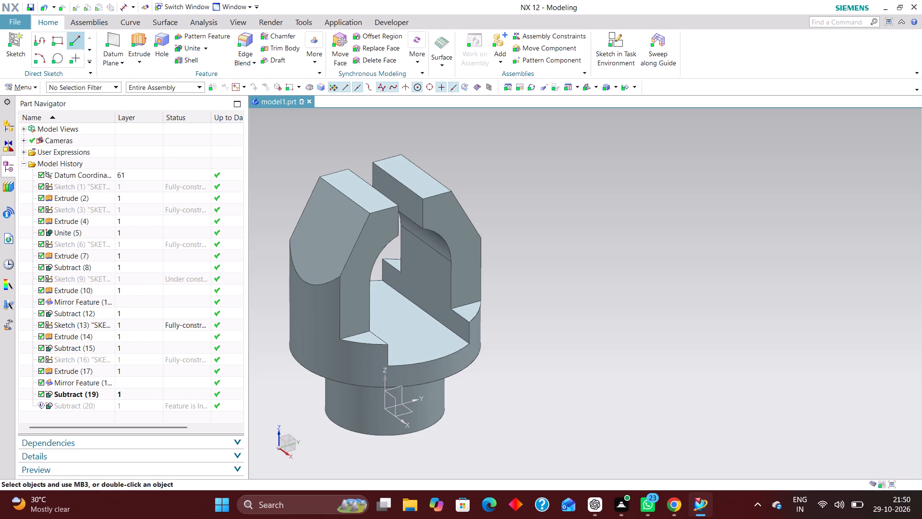
scroll(787, 461, down, 2)
scroll(640, 405, up, 2)
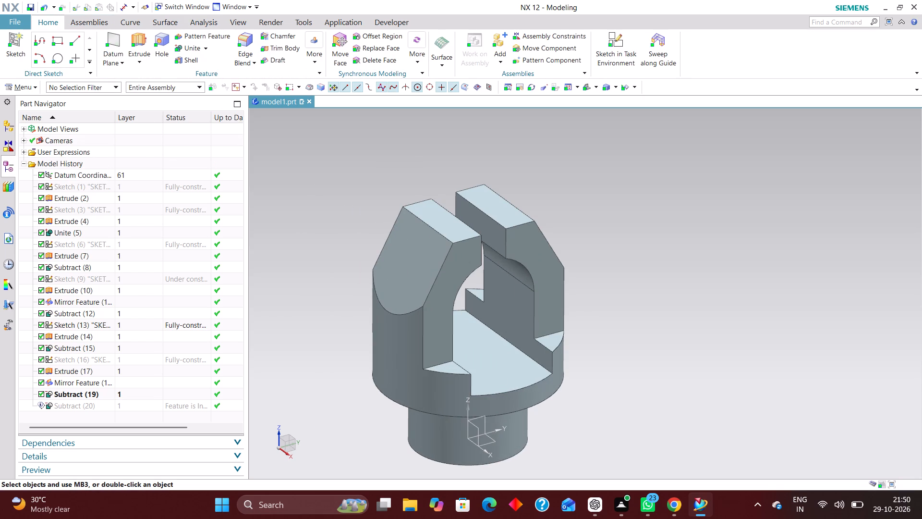
middle_drag(650, 335, 656, 313)
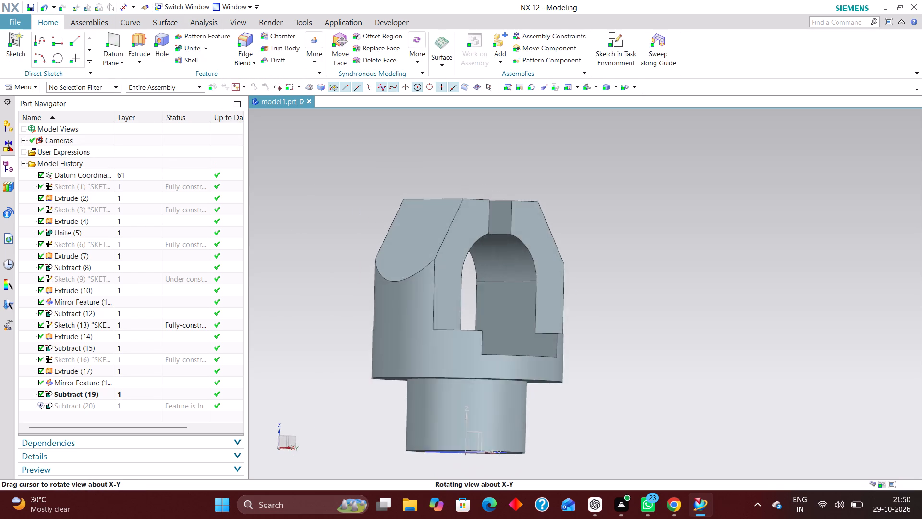
middle_drag(656, 313, 649, 331)
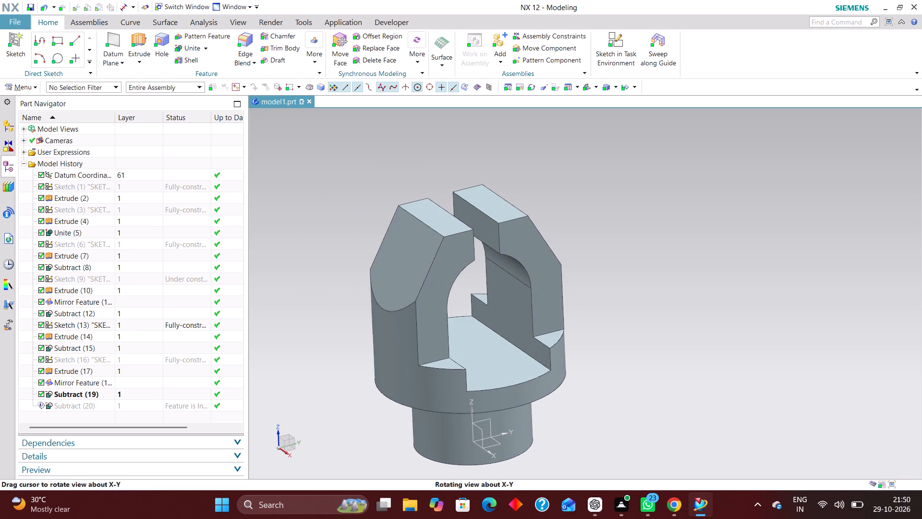
middle_drag(649, 331, 657, 317)
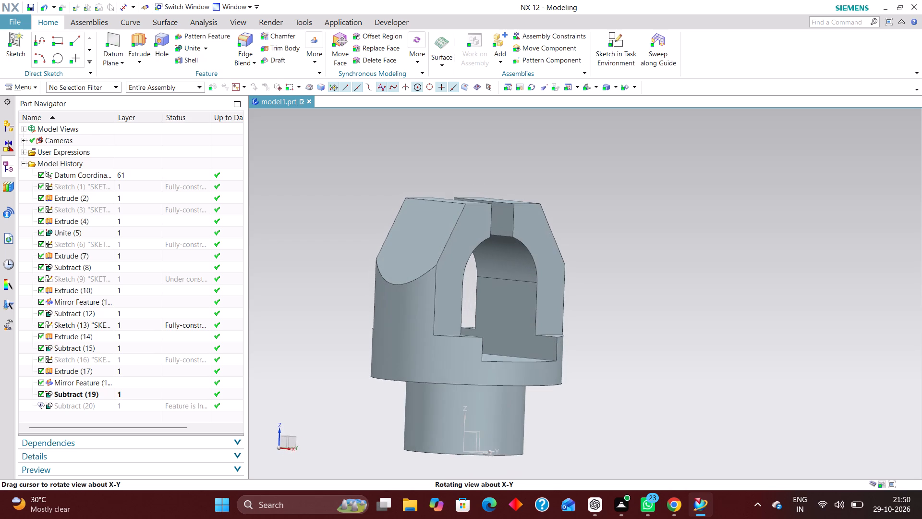
middle_drag(657, 317, 650, 320)
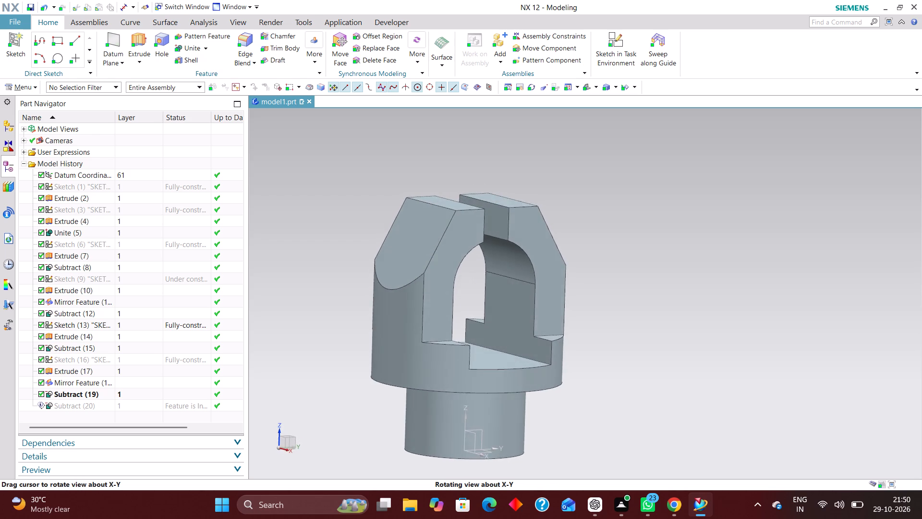
middle_drag(650, 320, 642, 319)
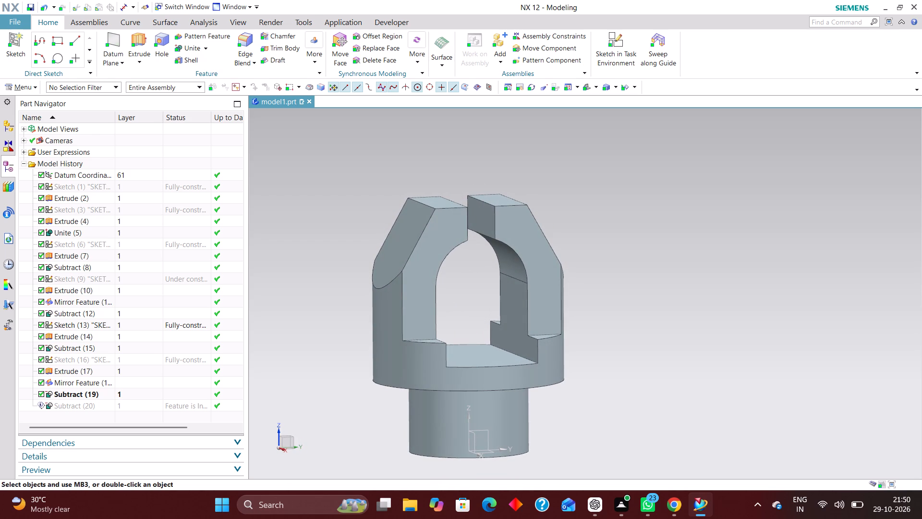
middle_drag(660, 353, 640, 309)
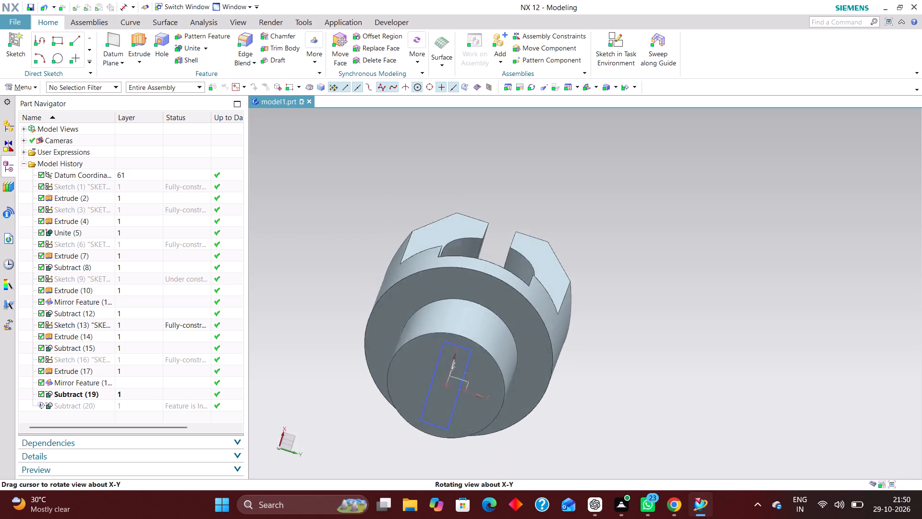
middle_drag(640, 309, 642, 302)
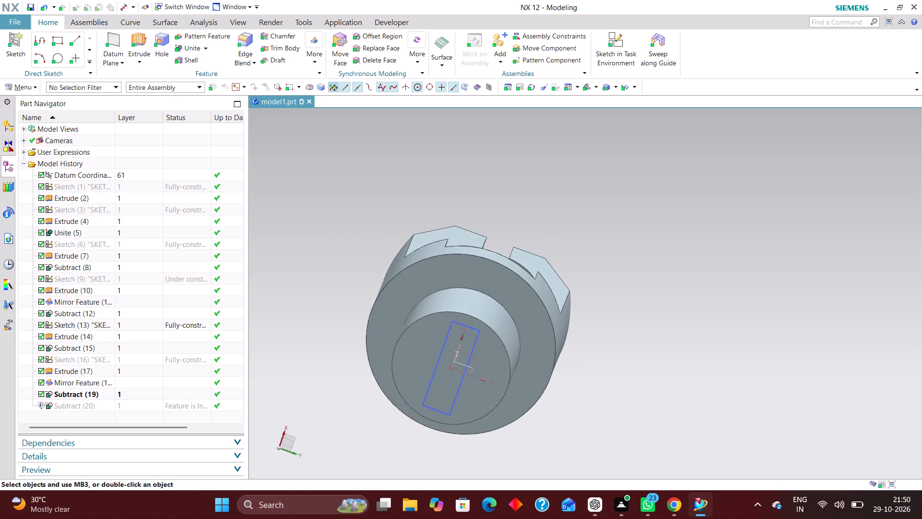
click(160, 32)
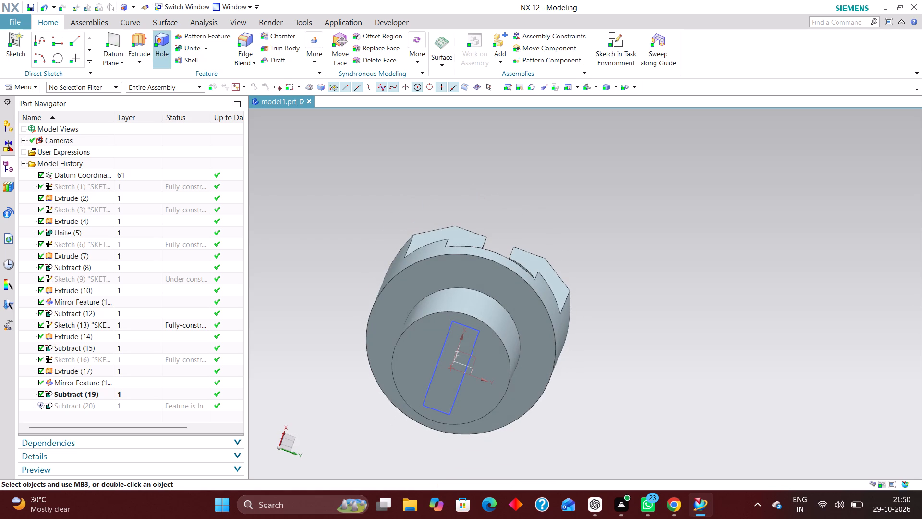
click(487, 326)
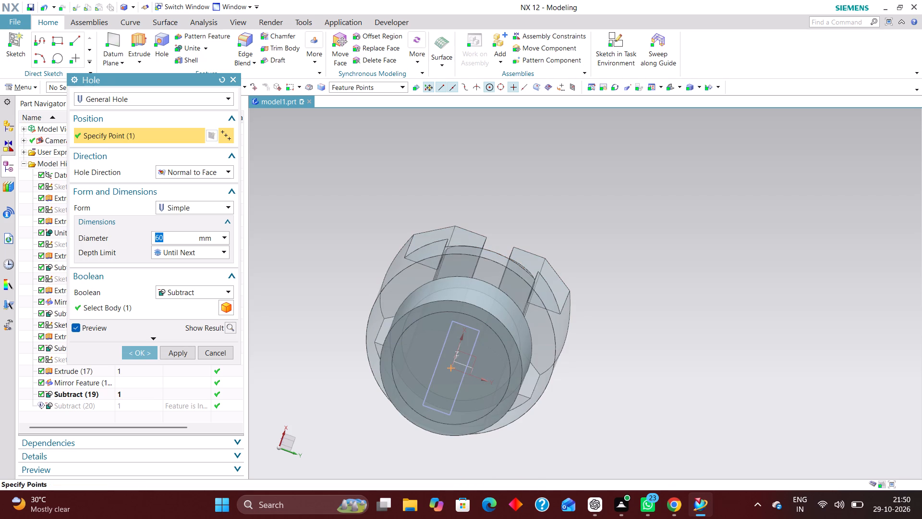
text(30)
key(Return)
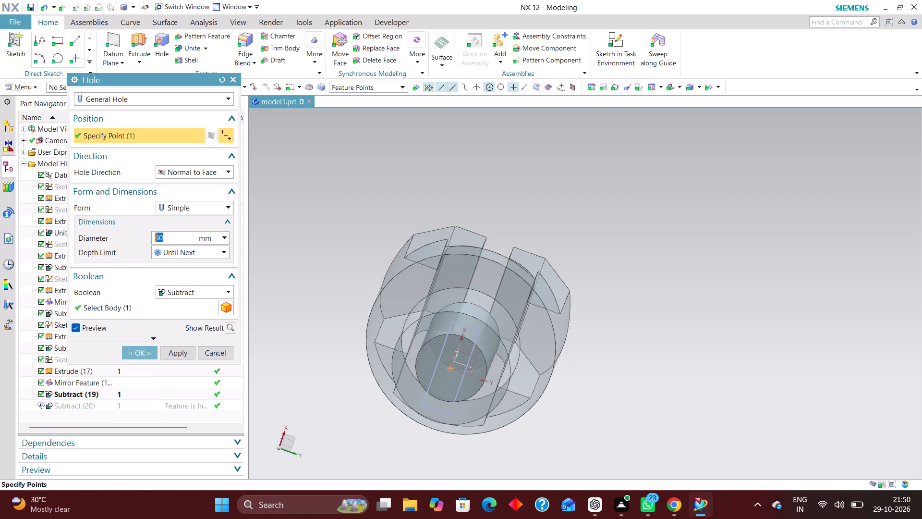
click(143, 354)
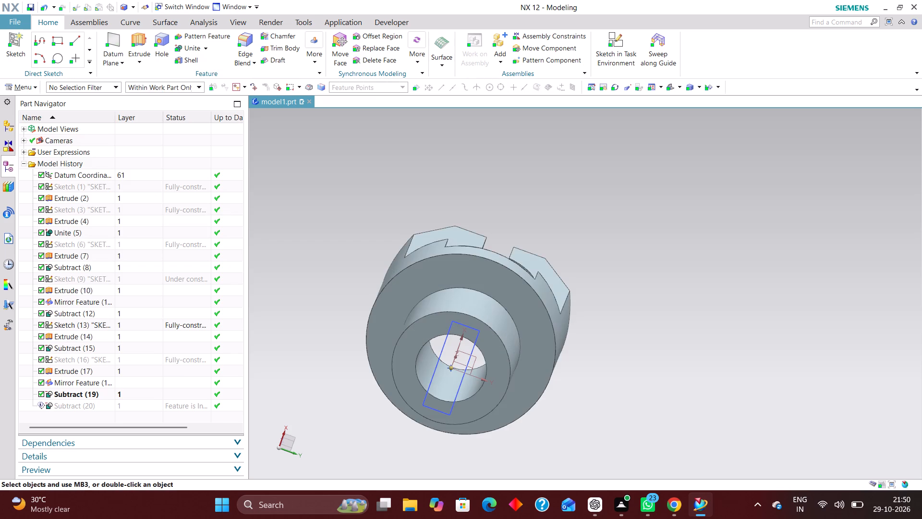
Hide the arched slot's rectangular profile sketch that crosses the new hole at the base.
middle_drag(653, 275, 701, 384)
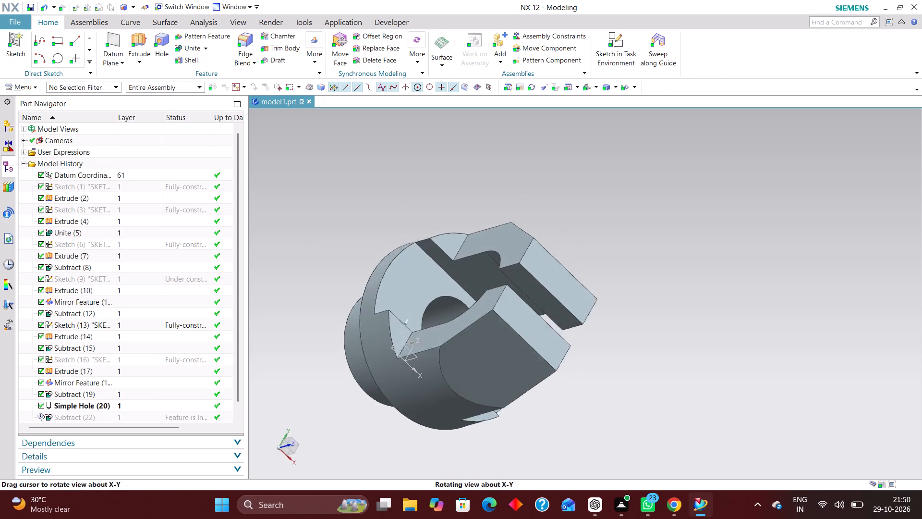
middle_drag(701, 384, 619, 335)
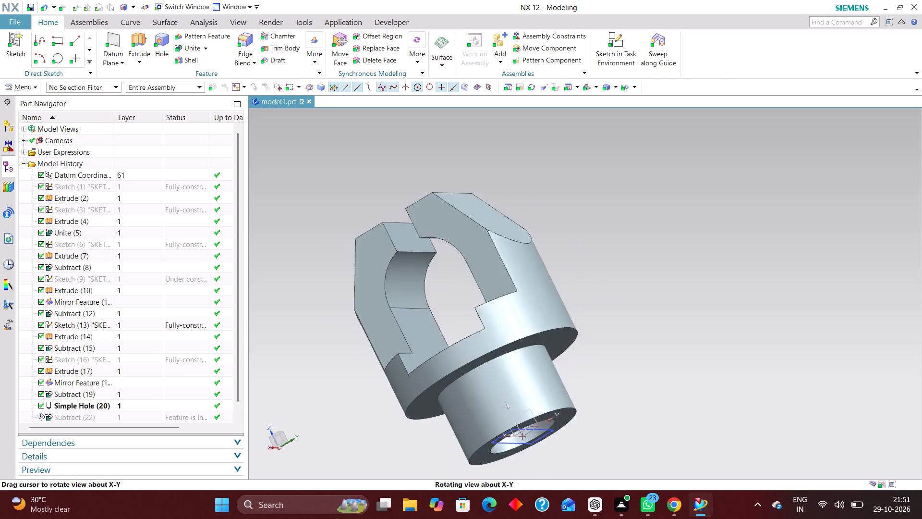
middle_drag(619, 335, 636, 296)
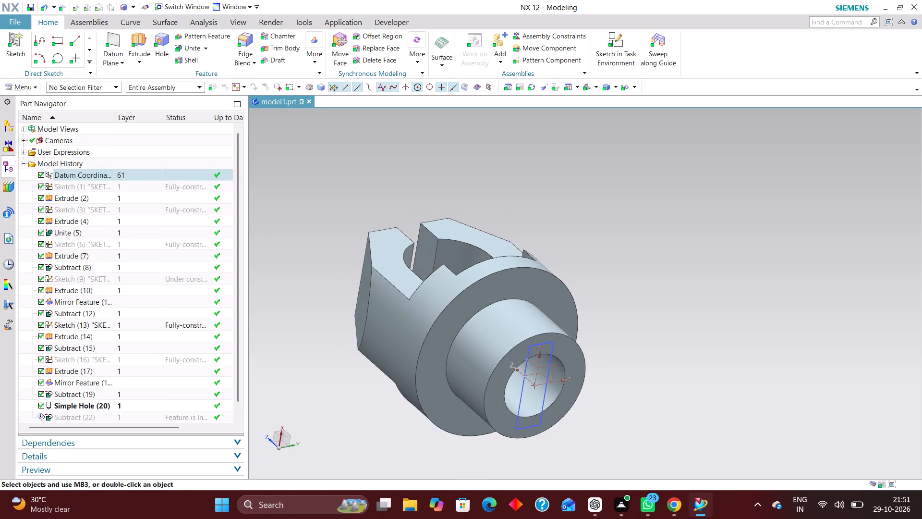
right_drag(546, 389, 547, 432)
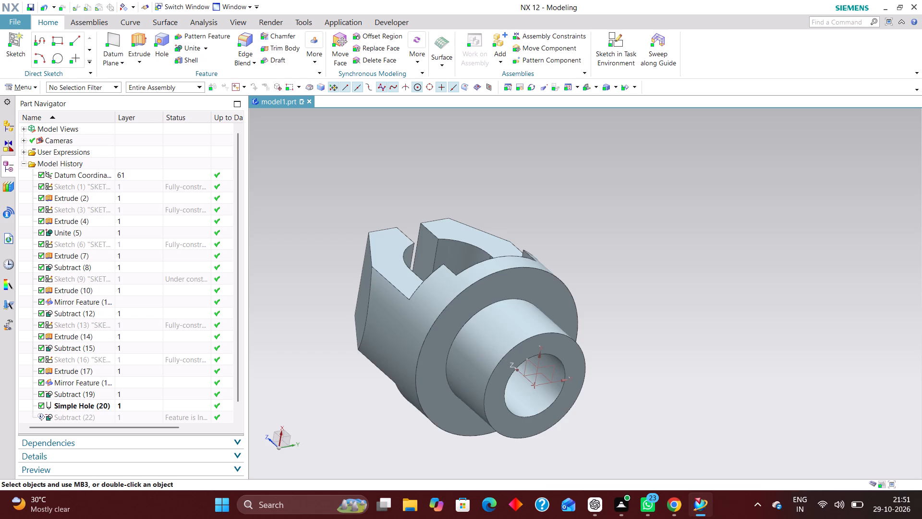
Examine the clevis mount's fork arms, arched slot and central hole in the isometric view.
key(End)
key(End)
key(End)
scroll(844, 292, up, 1)
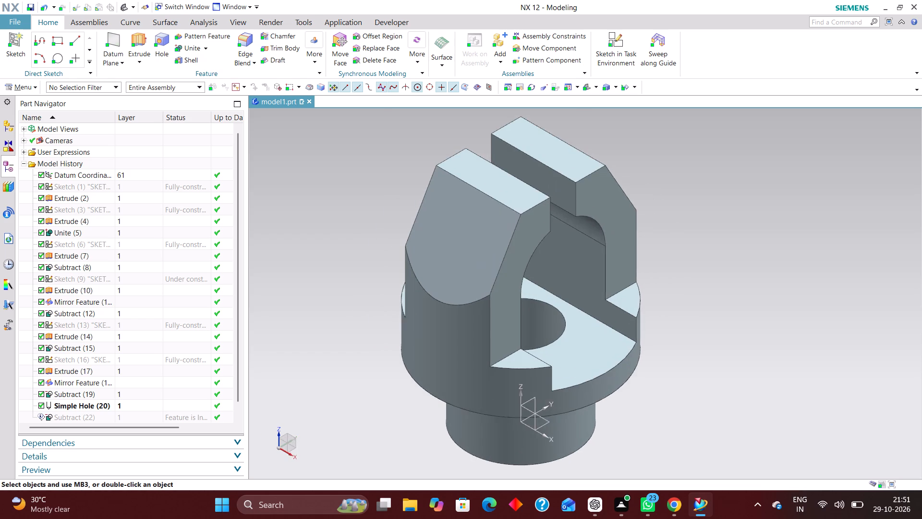
scroll(836, 311, up, 1)
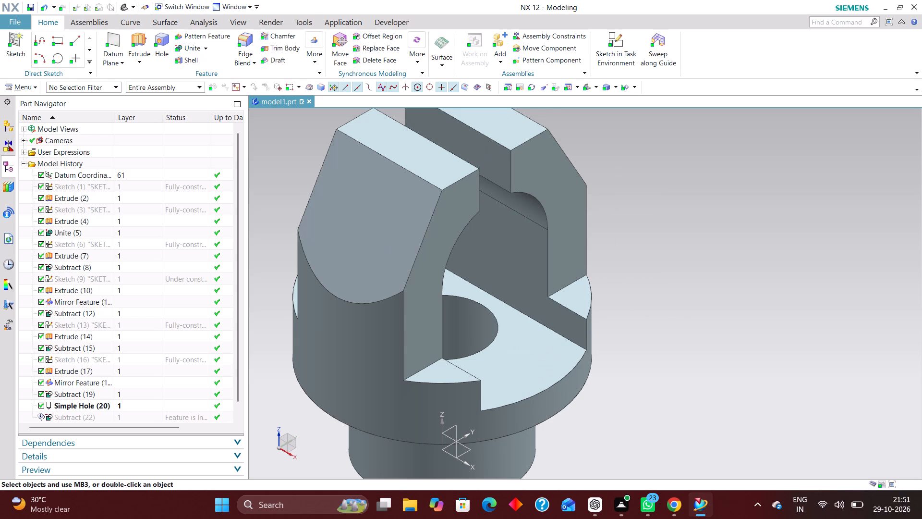
scroll(660, 257, down, 1)
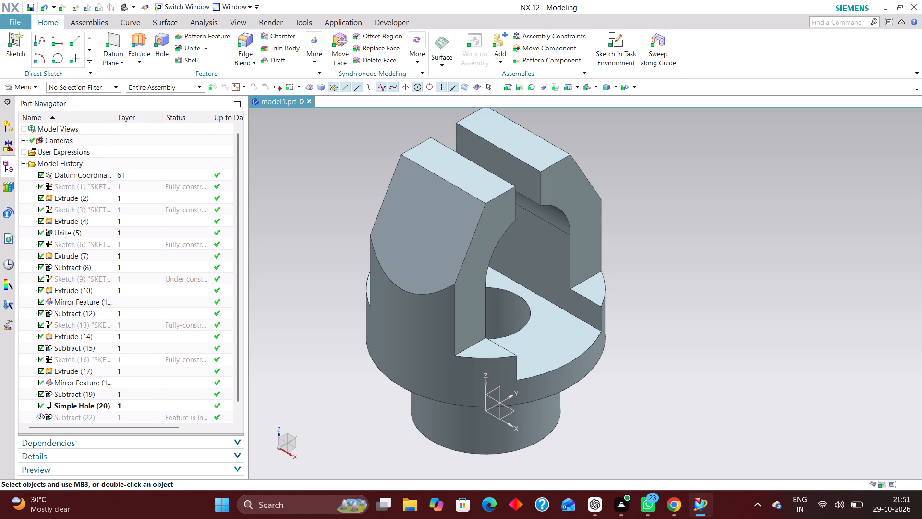
scroll(635, 272, up, 1)
scroll(638, 272, down, 2)
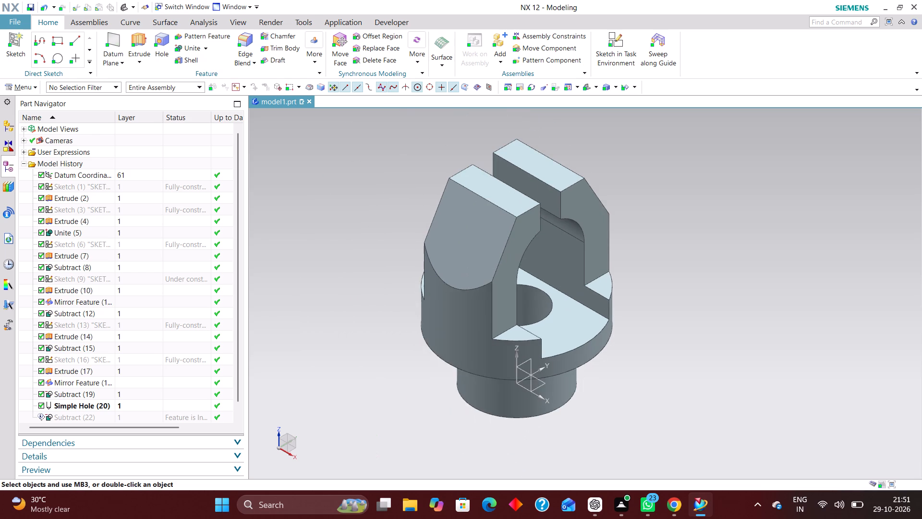
scroll(138, 226, down, 5)
scroll(138, 226, up, 4)
Move the datum coordinate system to layer 220 through its object display settings.
click(136, 170)
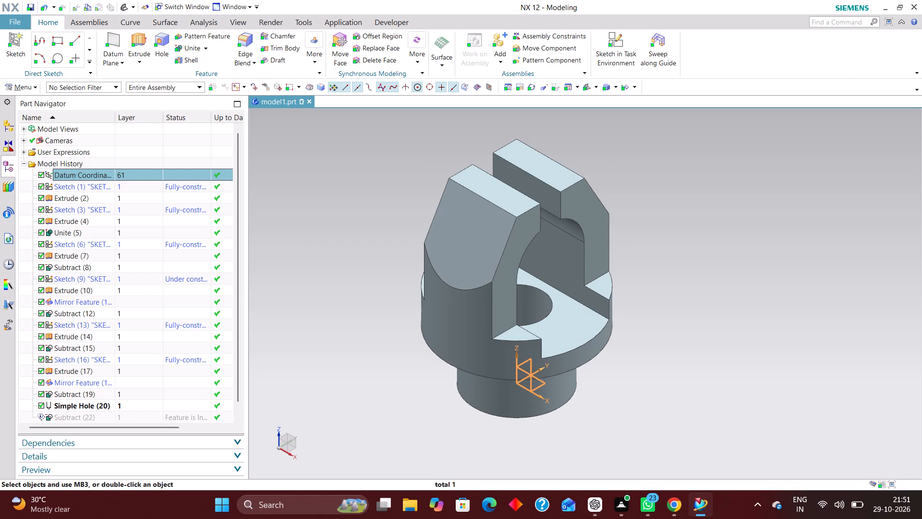
key(ctrl+j)
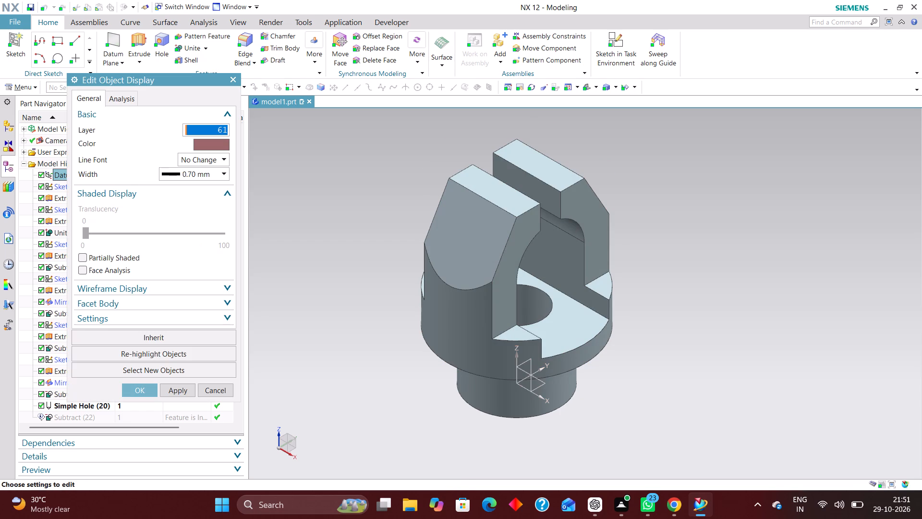
text(220)
key(Return)
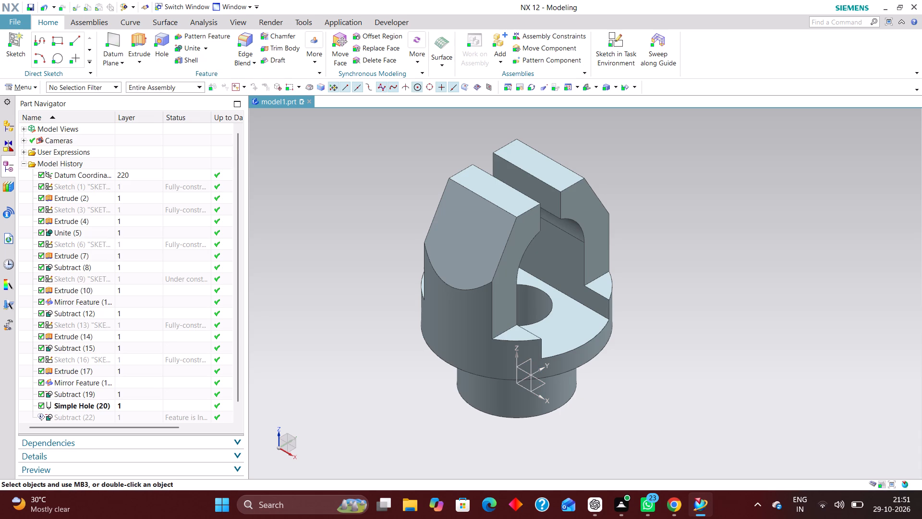
Move Sketch (1), the small base circle of the lower cylinder, to layer 11 through its object display settings.
click(127, 183)
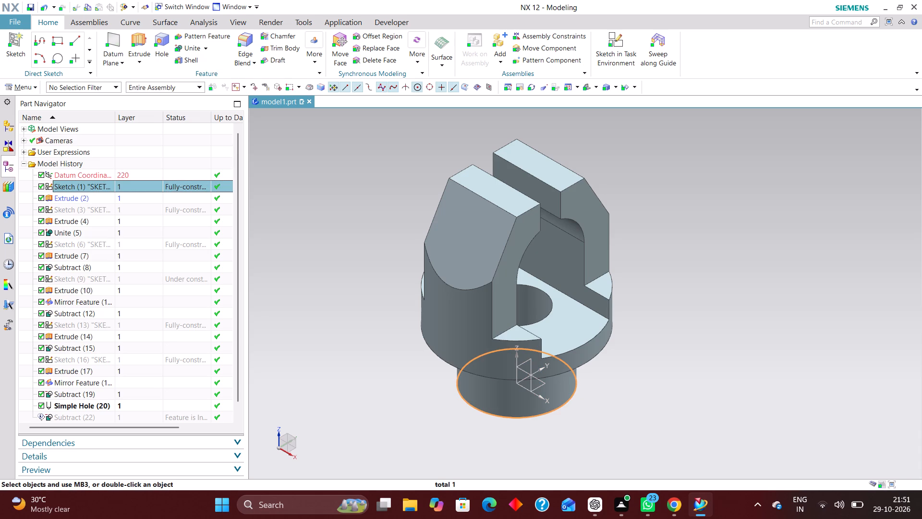
key(ctrl+j)
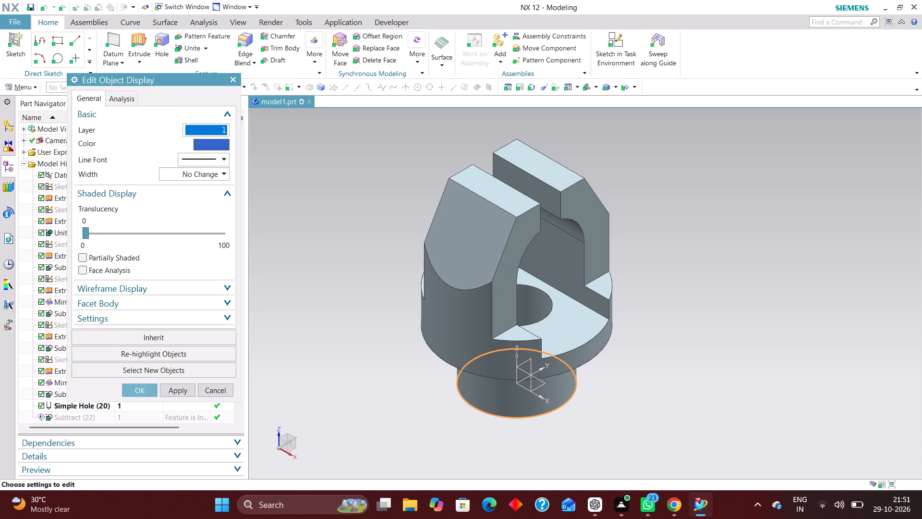
text(11)
key(Return)
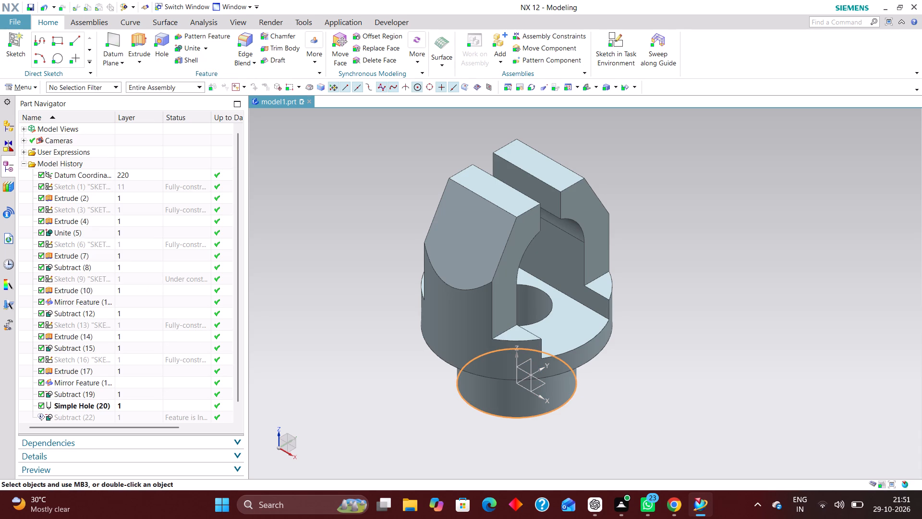
Move the solid clevis body, picked through Extrude (2), to layer 2 through its object display settings.
click(142, 198)
key(ctrl+j)
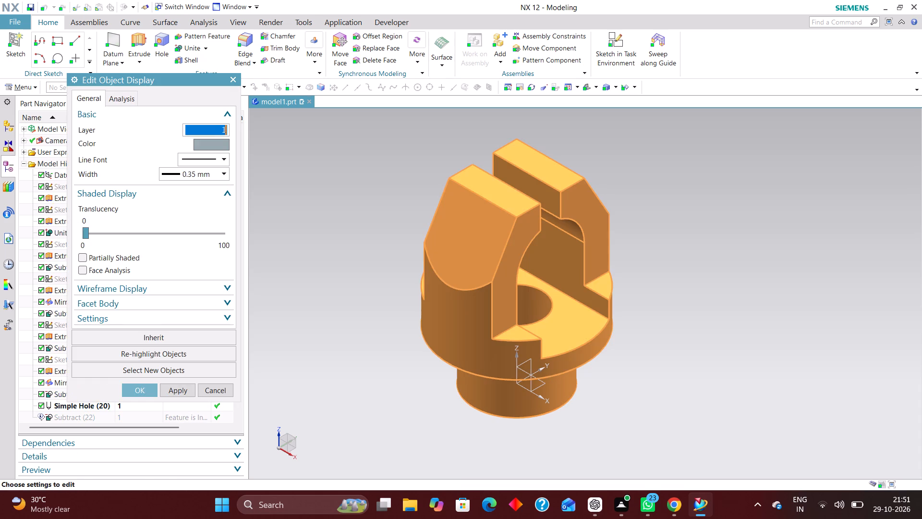
key(2)
key(Return)
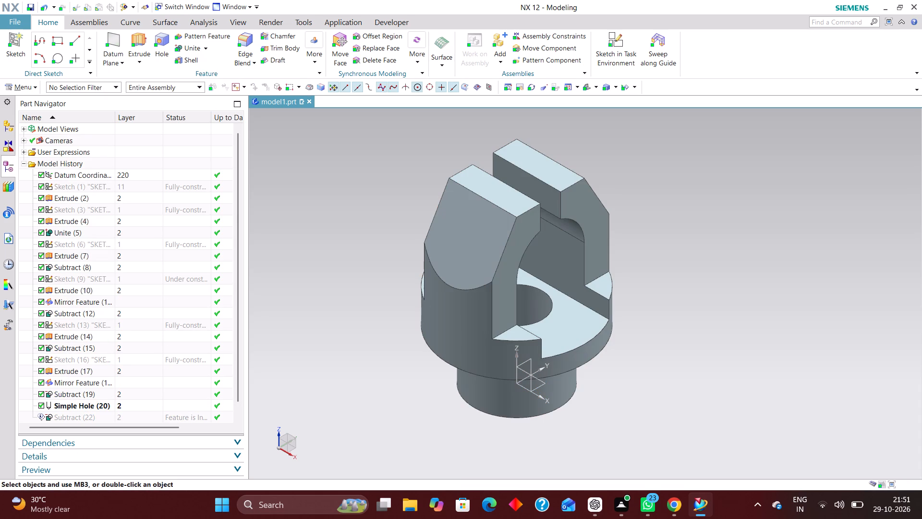
Move Sketch (3), the large circle of the upper cylinder, to layer 12.
click(135, 210)
key(ctrl+j)
key(1)
text(23)
key(BackSpace)
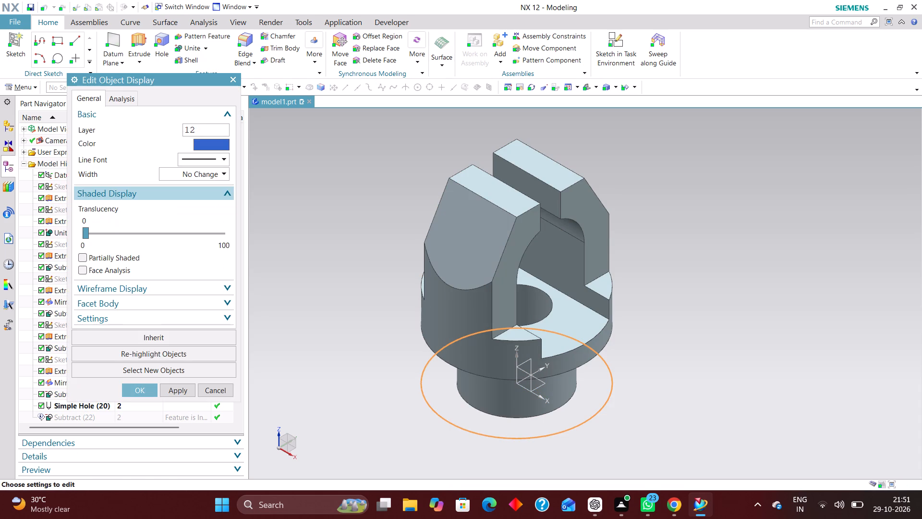
key(Return)
Move Sketch (6), the arched slot profile between the fork arms, to layer 13.
click(137, 244)
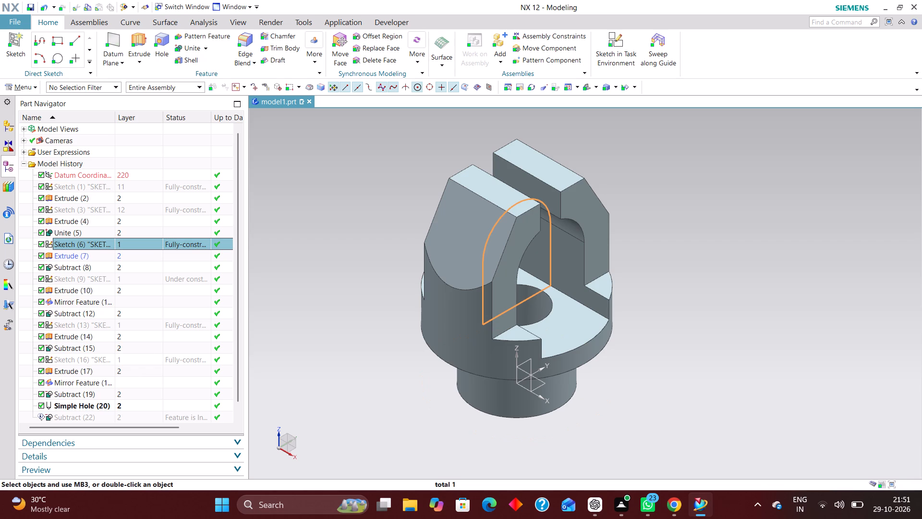
key(ctrl+j)
text(13)
key(Return)
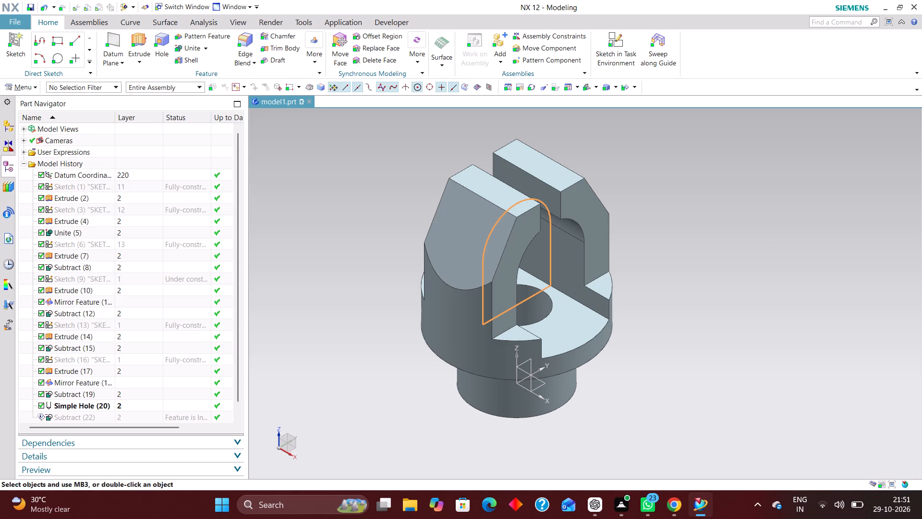
Move Sketch (9), the upright four-sided profile used by Extrude (10), to layer 14.
click(146, 279)
key(ctrl+j)
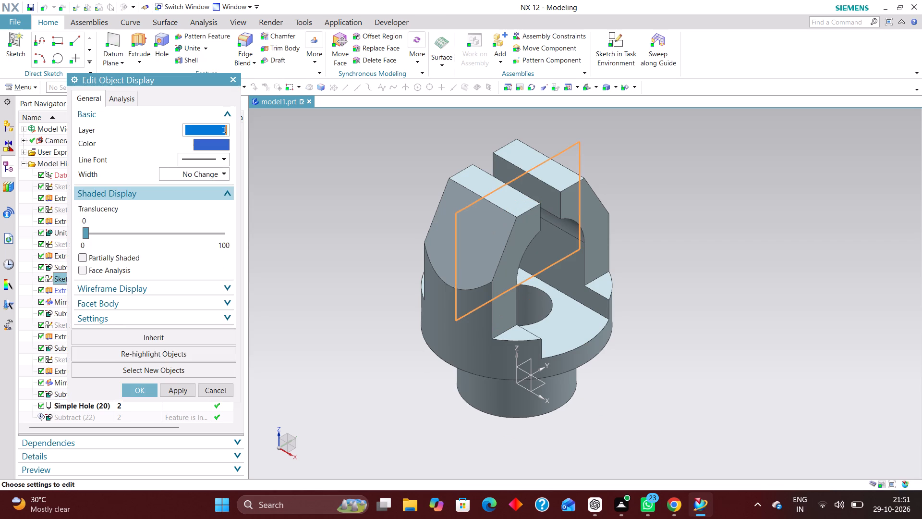
text(14)
key(Return)
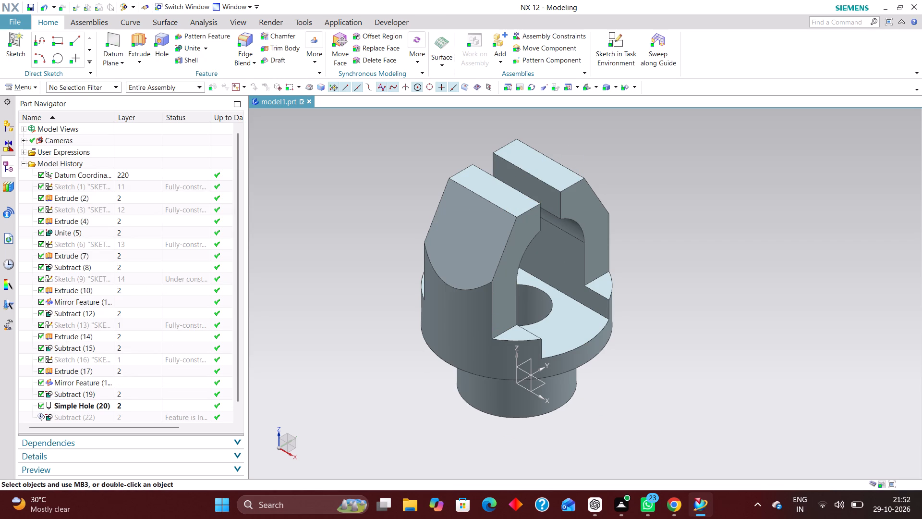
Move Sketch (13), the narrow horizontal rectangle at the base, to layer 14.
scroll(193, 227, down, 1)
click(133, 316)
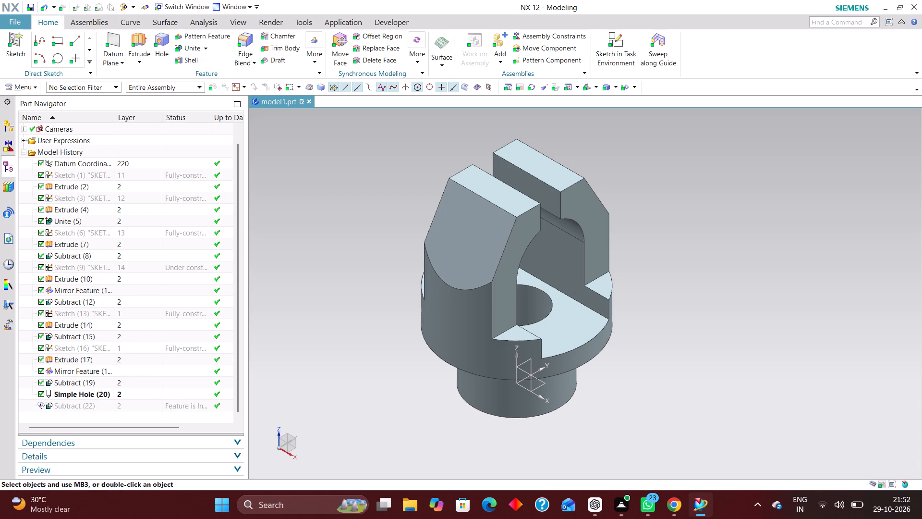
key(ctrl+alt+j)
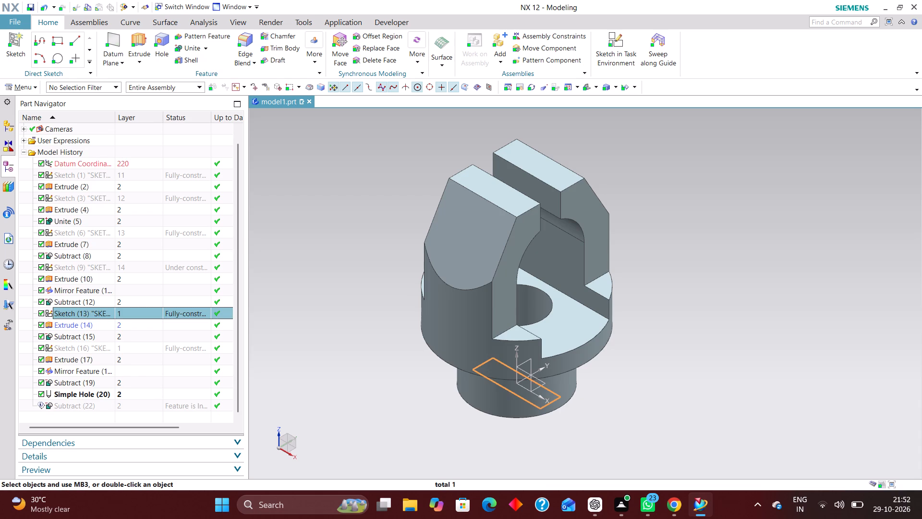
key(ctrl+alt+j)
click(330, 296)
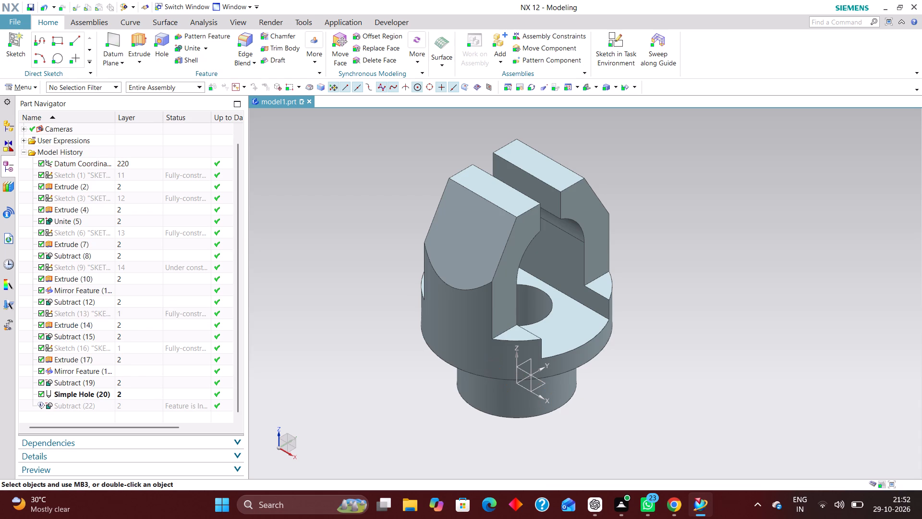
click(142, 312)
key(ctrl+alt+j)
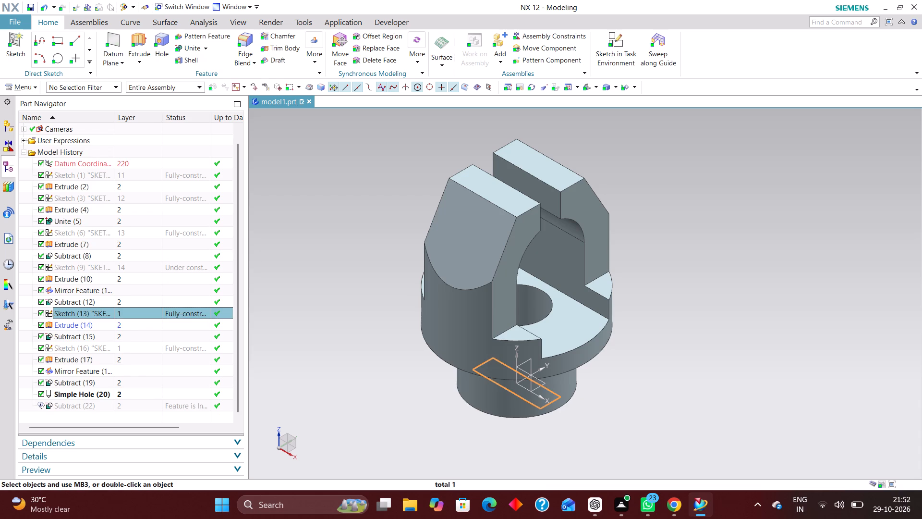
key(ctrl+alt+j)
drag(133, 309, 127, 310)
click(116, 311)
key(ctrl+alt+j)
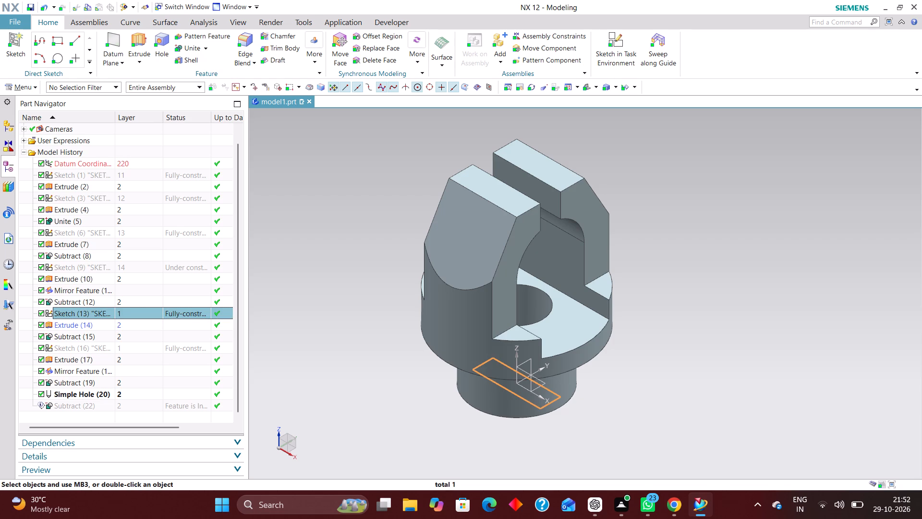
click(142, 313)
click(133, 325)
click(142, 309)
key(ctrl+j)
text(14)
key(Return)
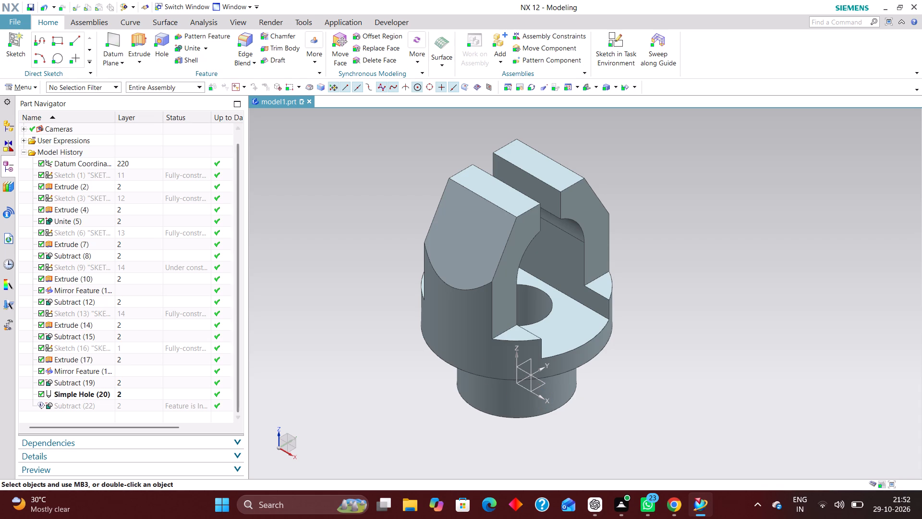
Set the layer of Sketch (13), the narrow horizontal rectangle at the base, to 15.
click(134, 313)
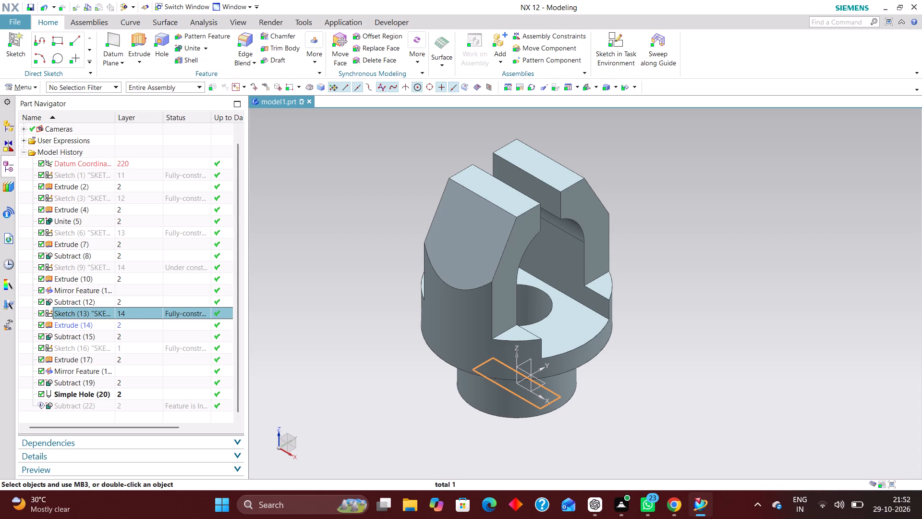
key(ctrl+j)
text(15)
key(Return)
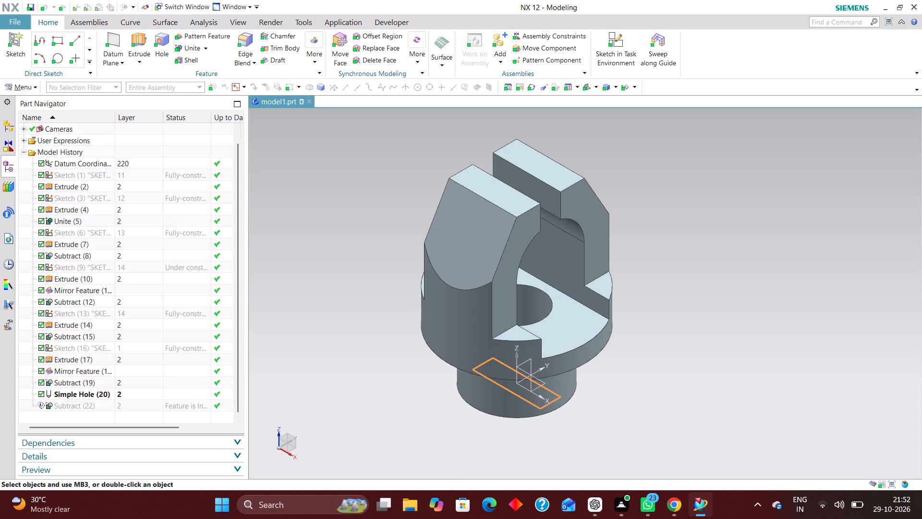
Move Sketch (16), the slanted side-cut profile beside the fork arm, to layer 16.
click(133, 346)
key(ctrl+j)
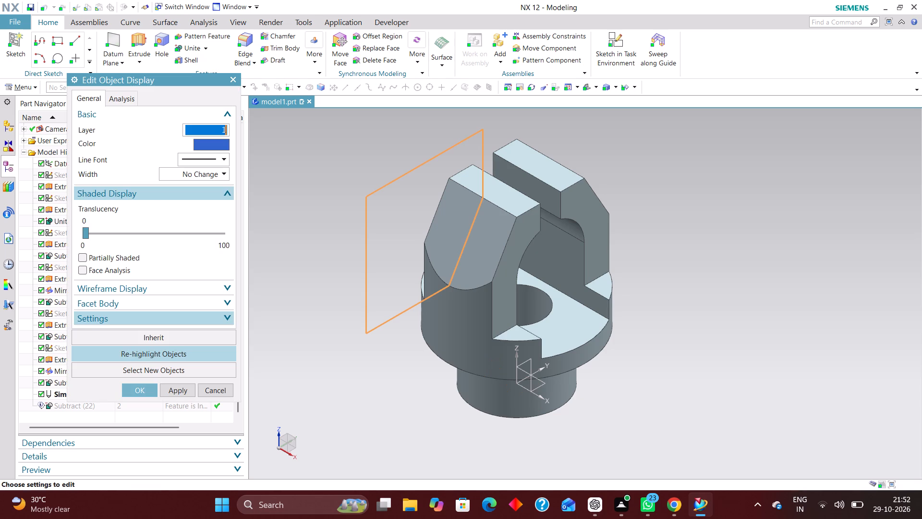
text(16)
key(Return)
Delete the inactive Subtract (22) feature at the end of the model history.
scroll(154, 351, down, 5)
click(133, 405)
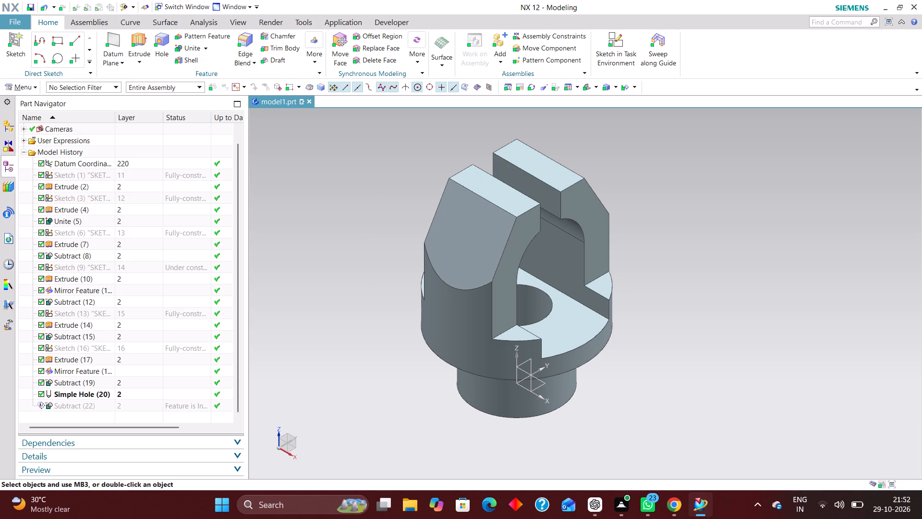
right_click(132, 404)
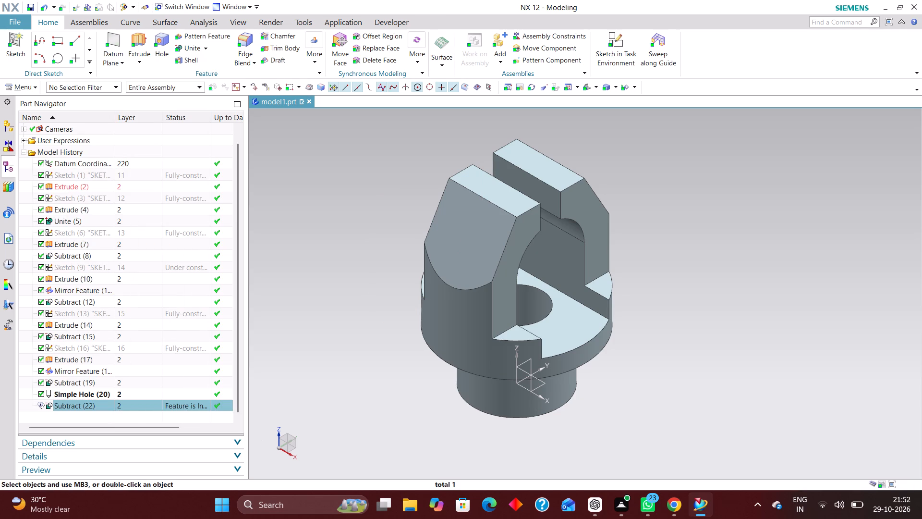
click(334, 374)
scroll(188, 343, down, 2)
click(161, 405)
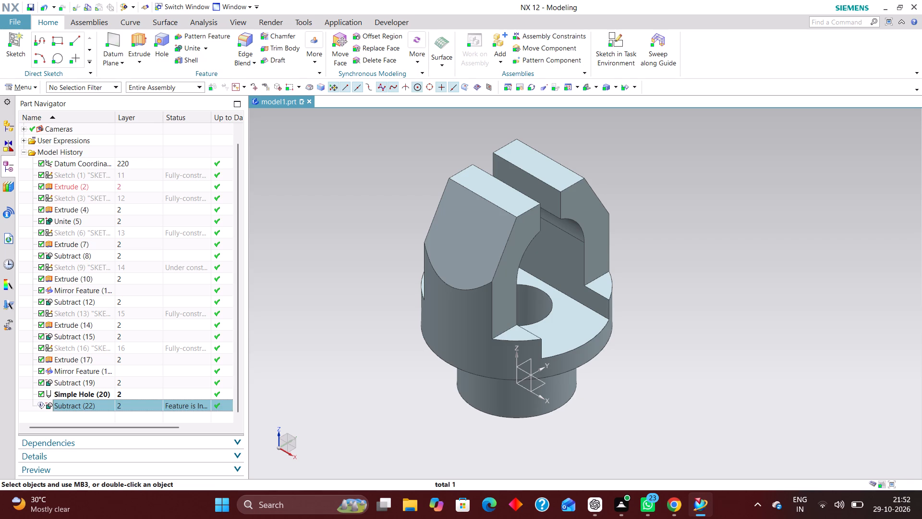
right_click(155, 404)
click(192, 417)
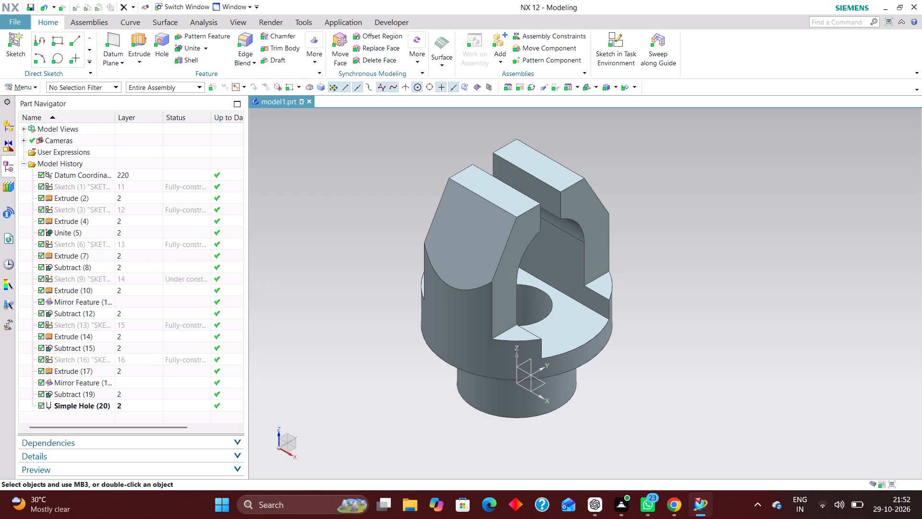
Examine the clevis mount's fork arms, arched slot, base steps and central hole from several angles.
middle_drag(664, 321, 659, 322)
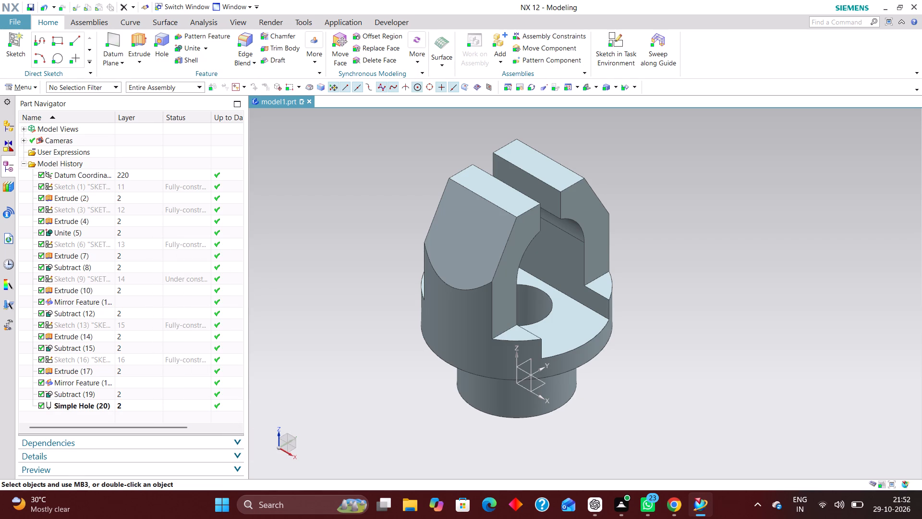
middle_drag(659, 322, 639, 296)
middle_drag(639, 297, 655, 325)
middle_click(656, 325)
middle_click(660, 336)
middle_drag(660, 337, 660, 346)
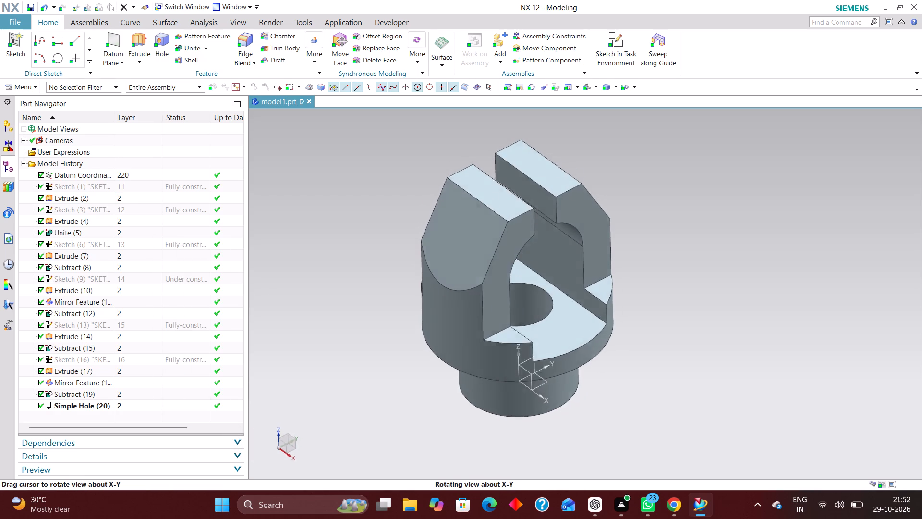
middle_drag(660, 346, 613, 342)
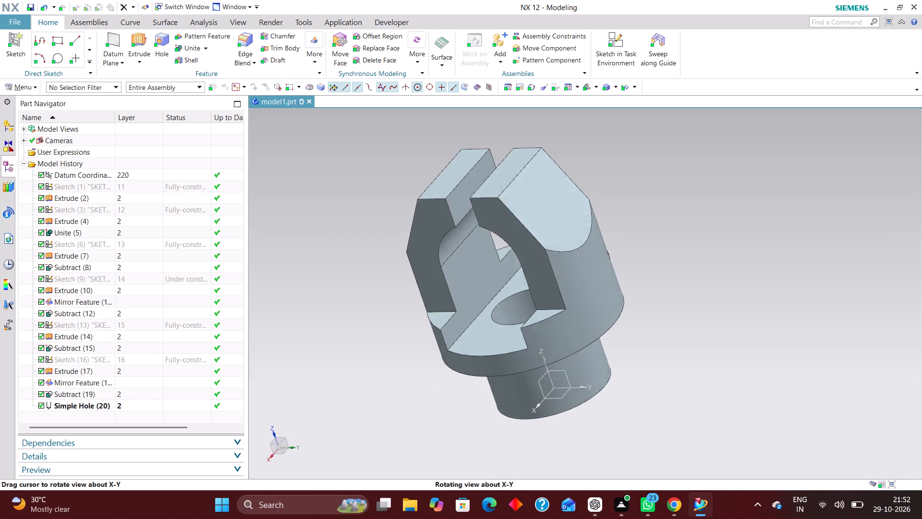
middle_drag(613, 342, 652, 334)
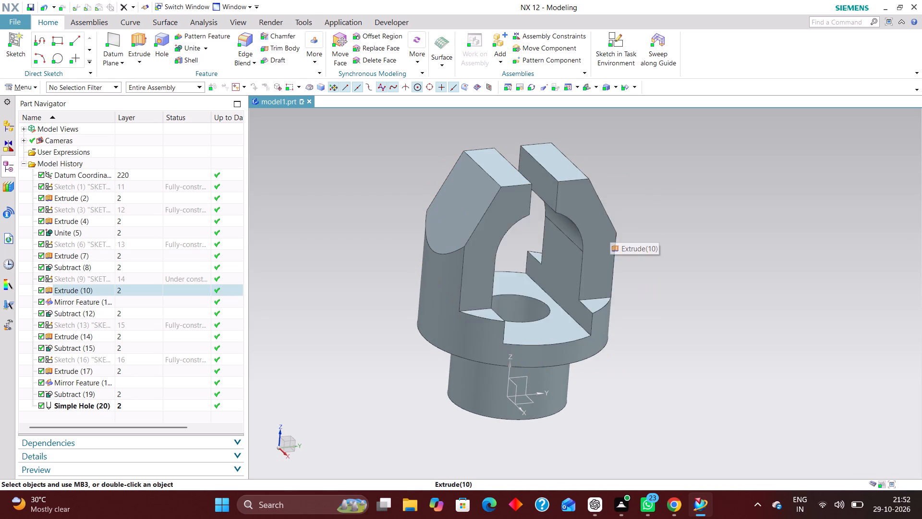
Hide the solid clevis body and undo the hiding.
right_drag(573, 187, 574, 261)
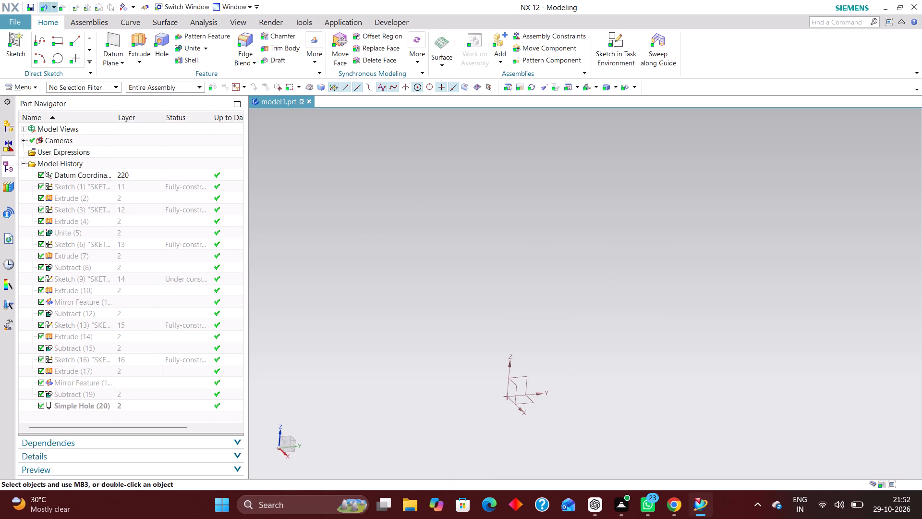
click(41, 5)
Inspect the clevis mount from the front and underside, and return it to the isometric view.
middle_drag(646, 359, 607, 363)
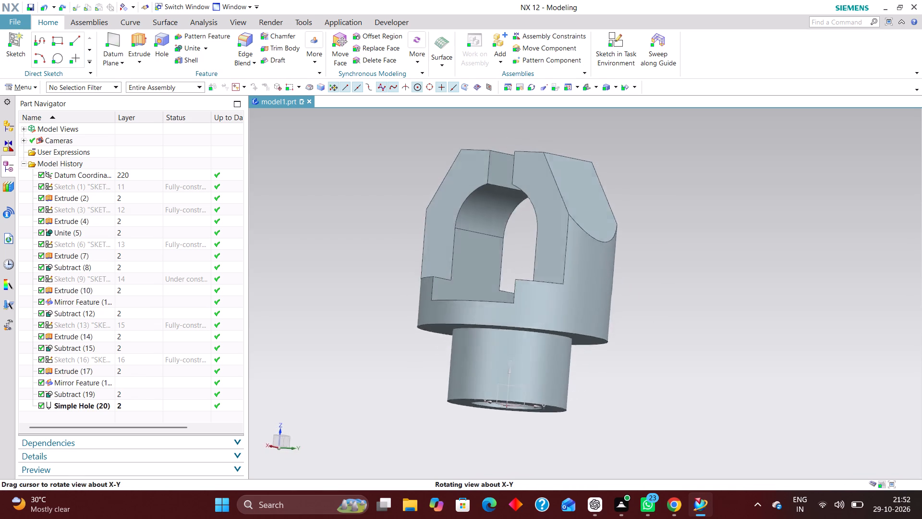
middle_drag(607, 363, 620, 398)
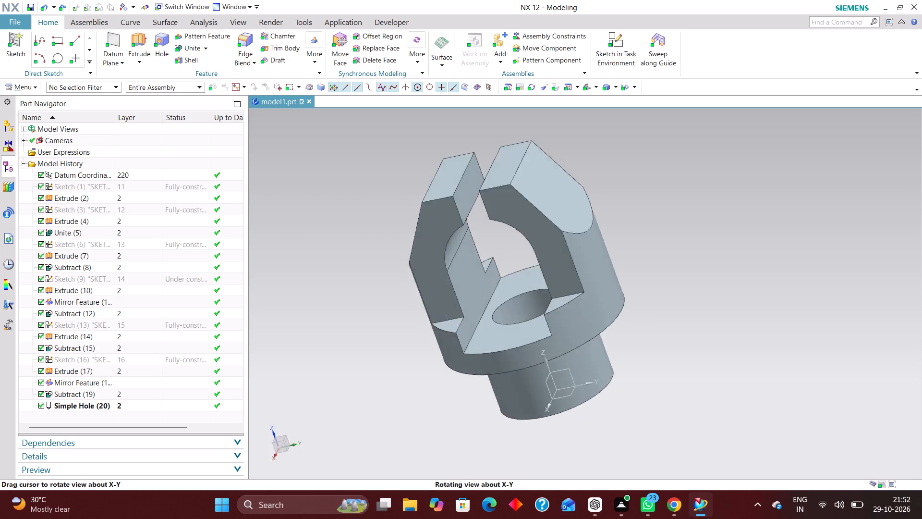
middle_drag(620, 398, 639, 400)
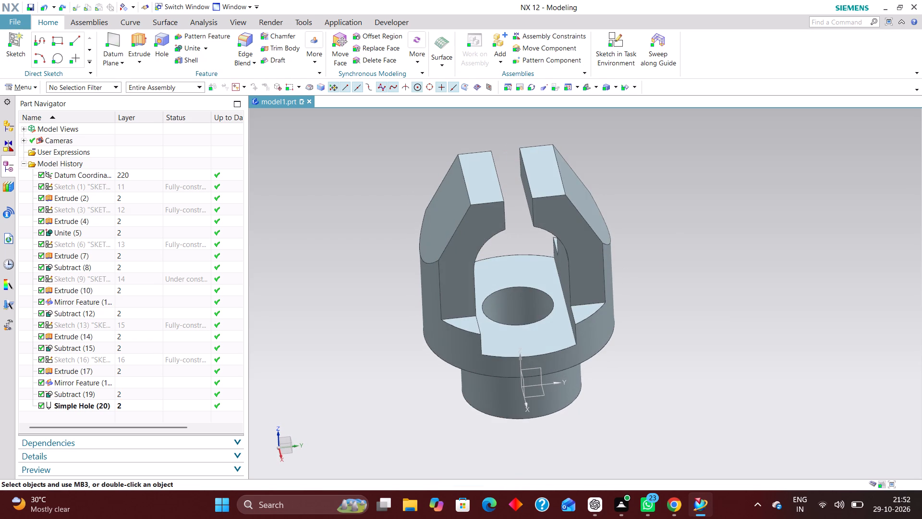
key(End)
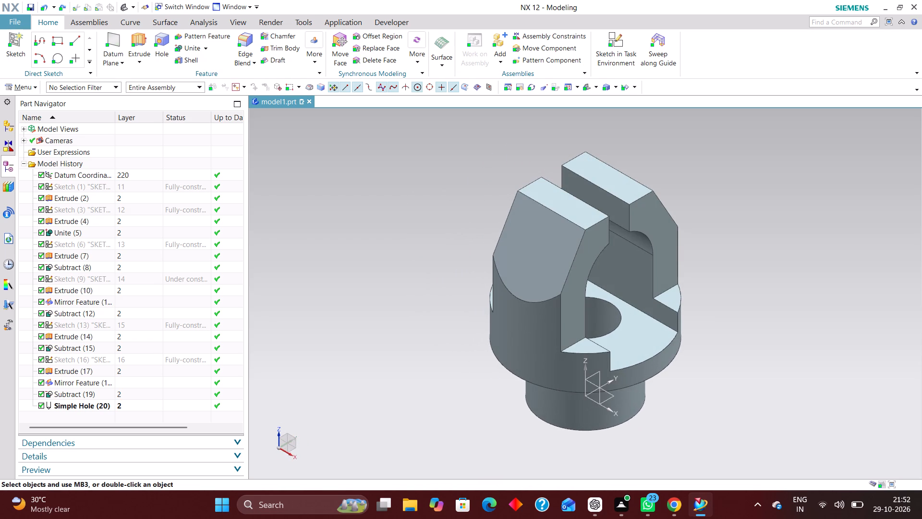
Assign the library material Steel to the solid clevis body.
click(34, 88)
click(41, 101)
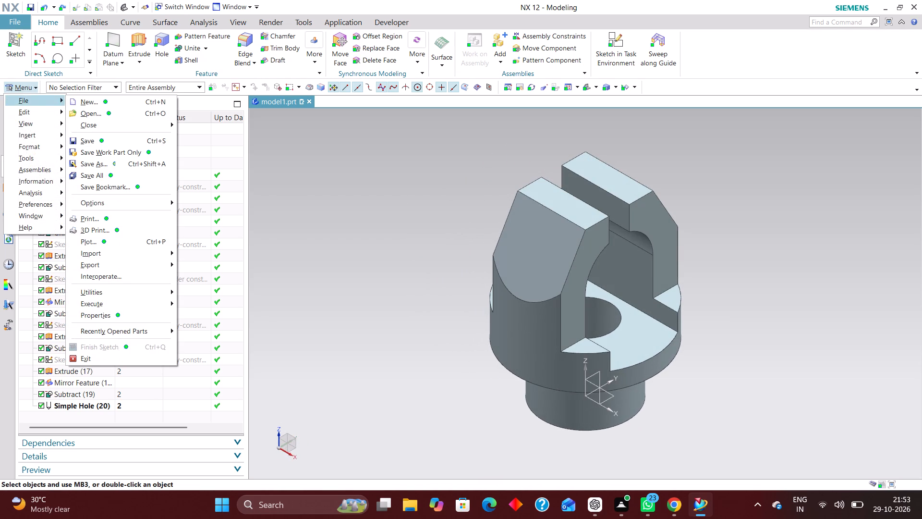
click(31, 159)
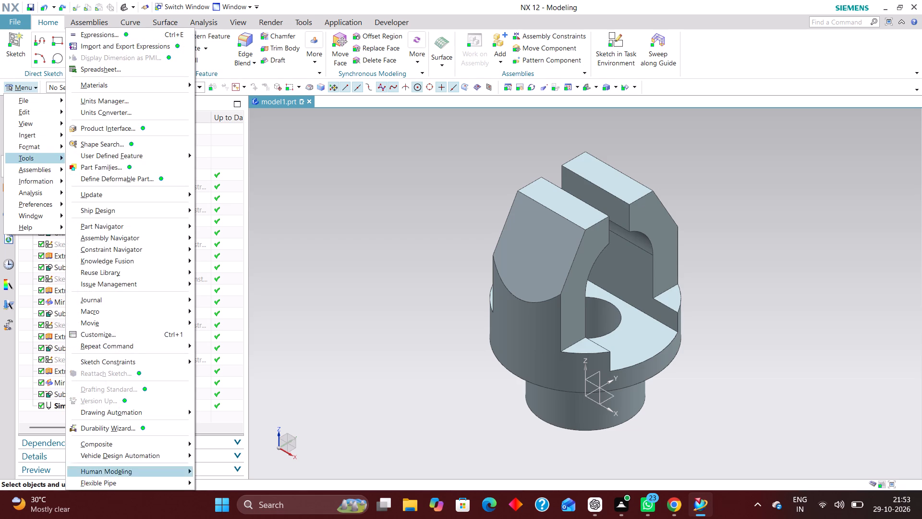
click(127, 85)
click(217, 86)
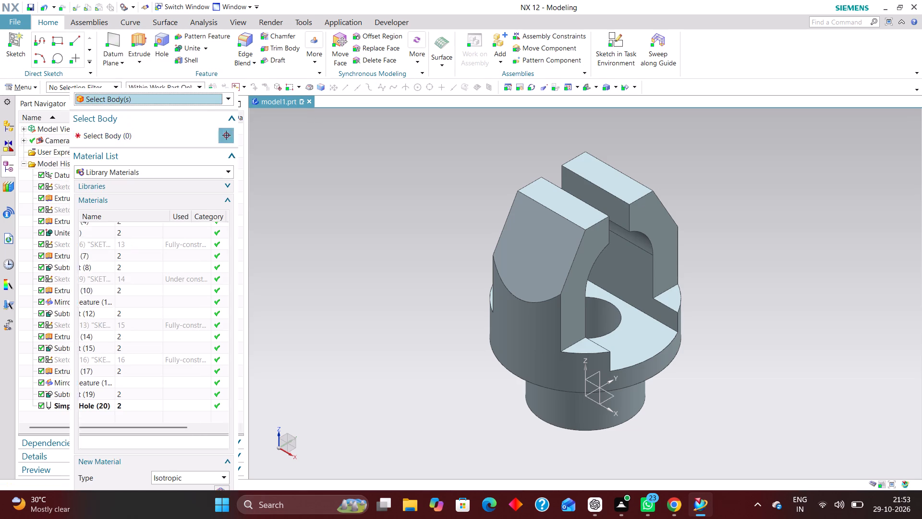
scroll(130, 323, down, 20)
scroll(130, 323, down, 5)
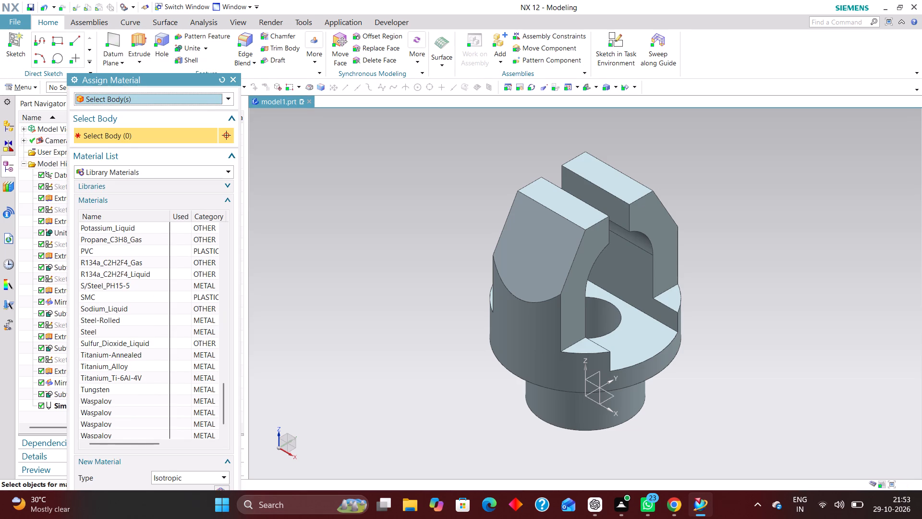
click(107, 309)
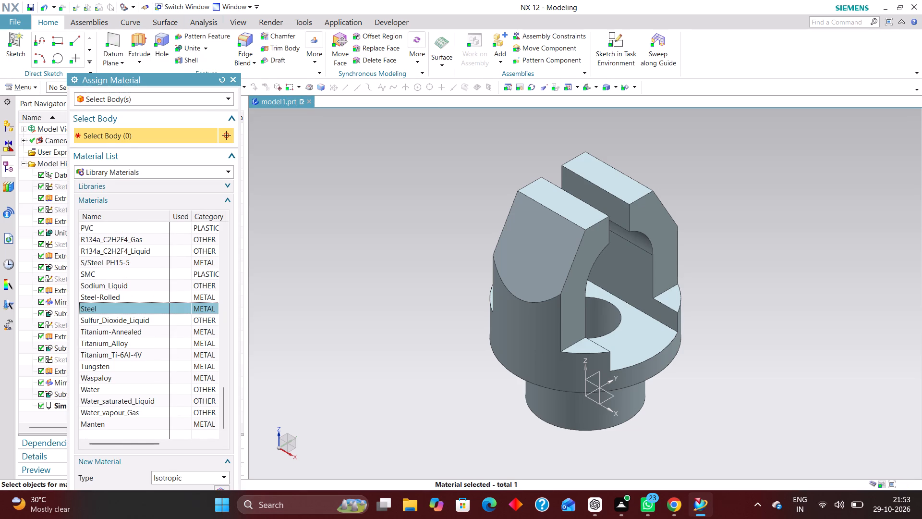
drag(176, 82, 175, 28)
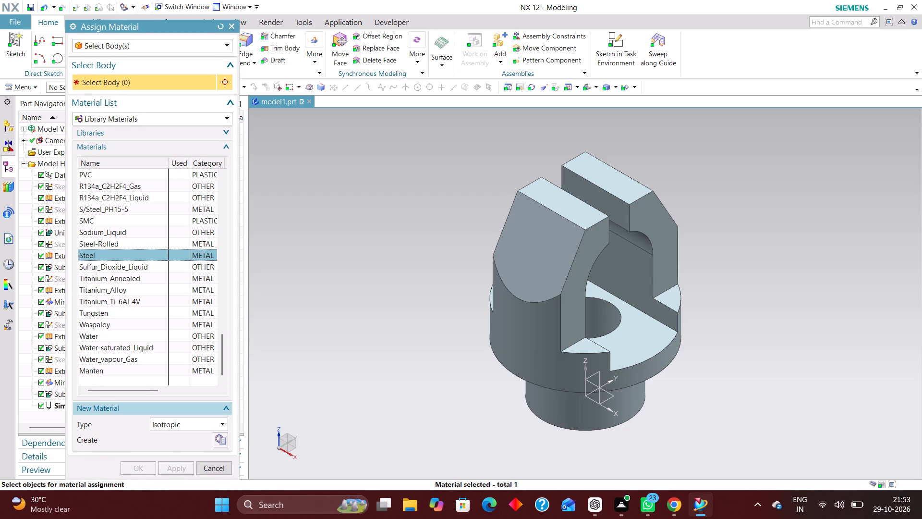
click(566, 247)
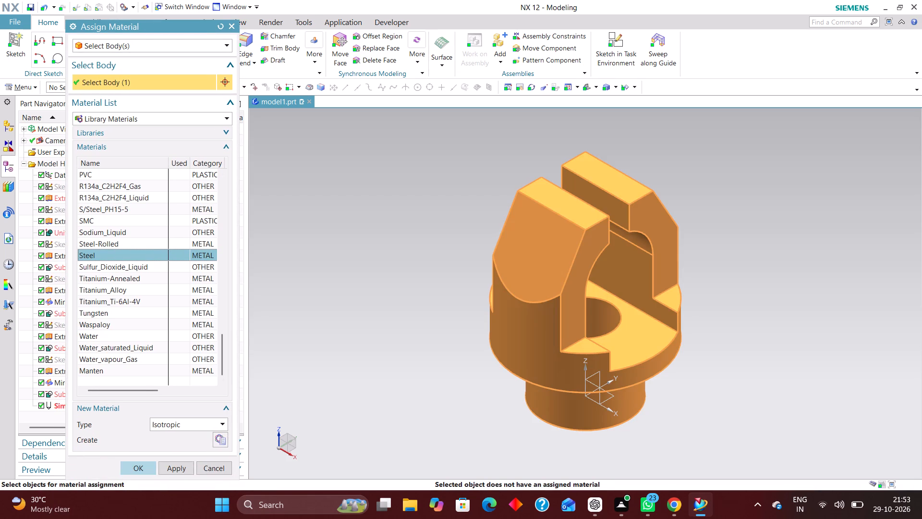
click(139, 470)
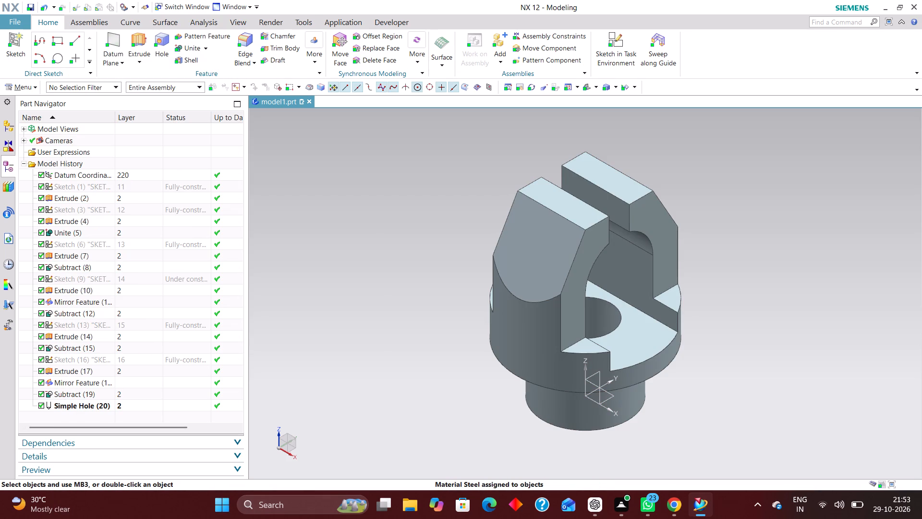
Enable Update Data on Save for the displayed part's weight and update its weight data immediately.
click(33, 91)
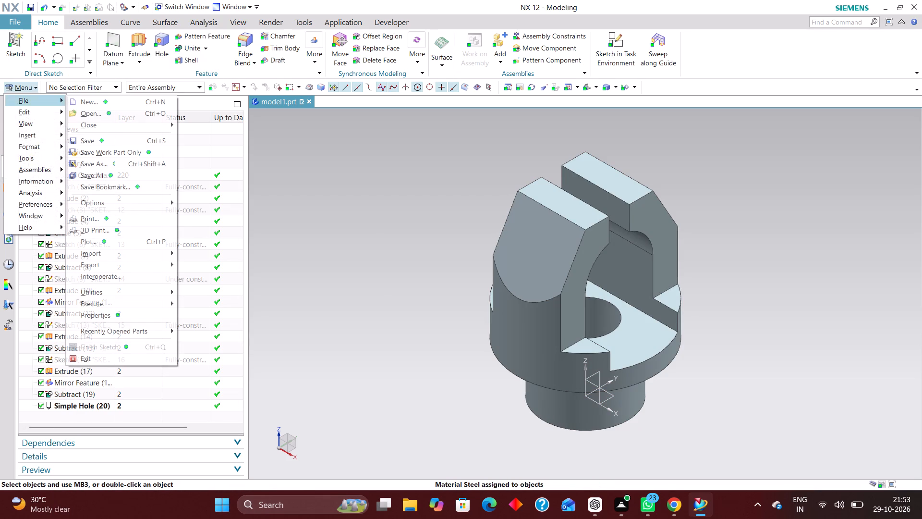
click(40, 100)
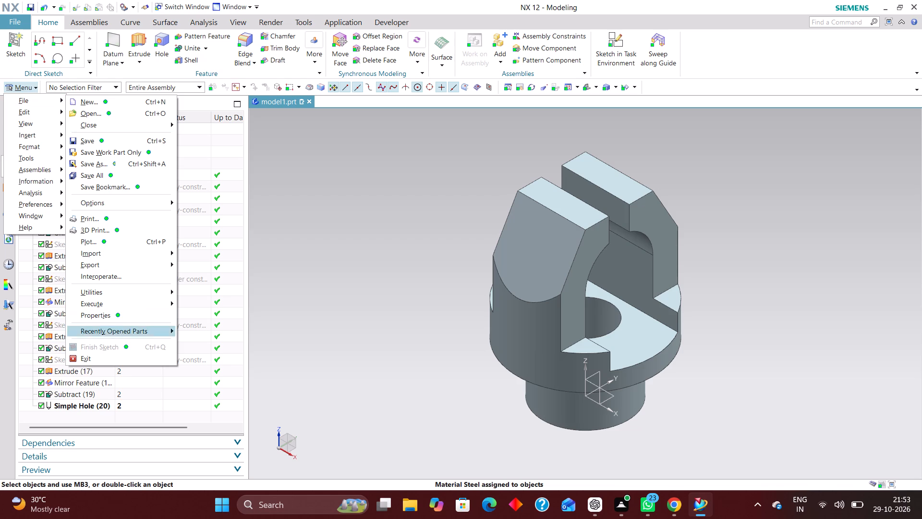
click(128, 314)
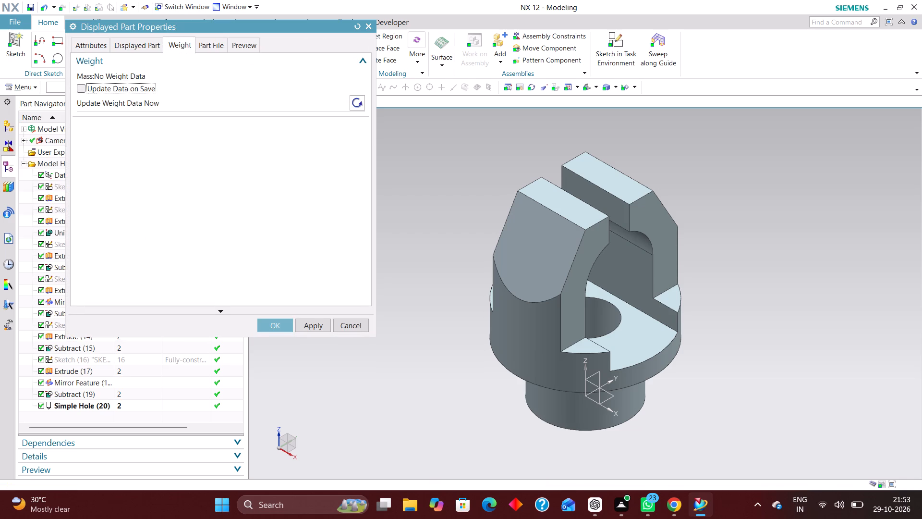
click(78, 88)
click(358, 102)
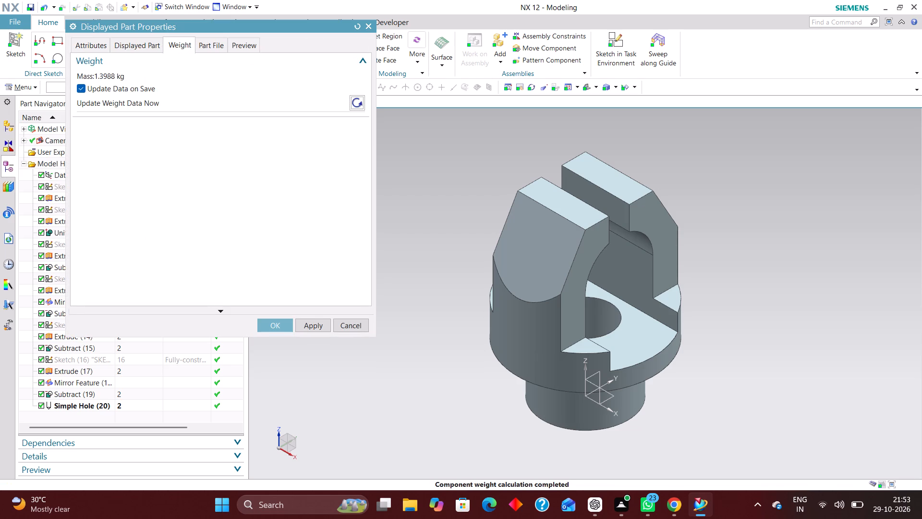
click(277, 328)
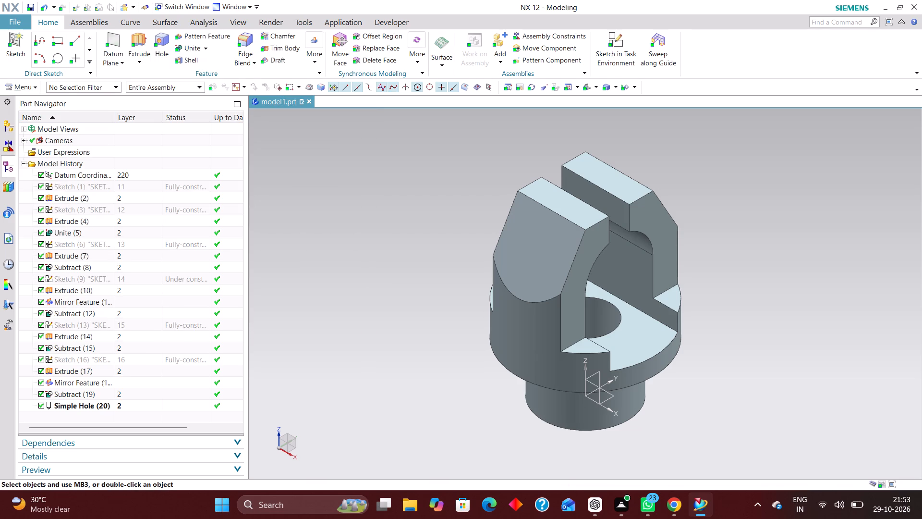
Create a new group containing the solid clevis body, keeping the default name and settings.
click(35, 83)
click(41, 143)
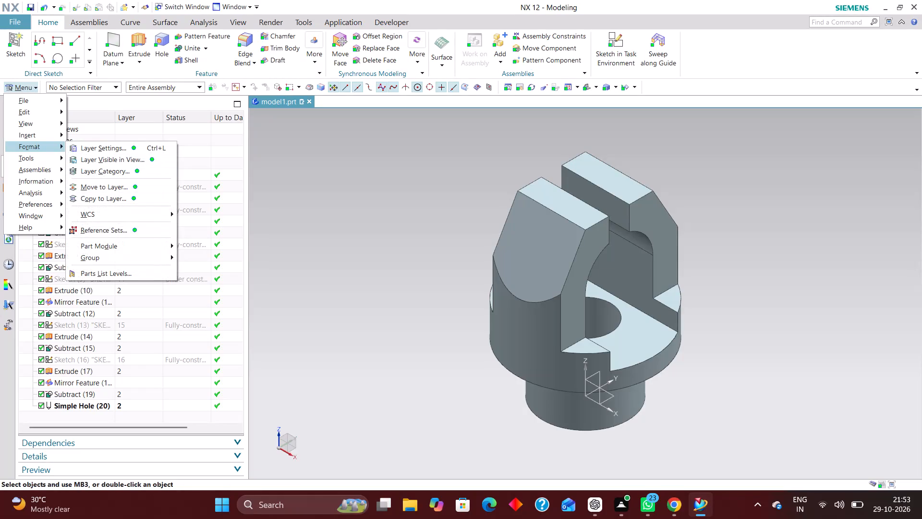
click(122, 254)
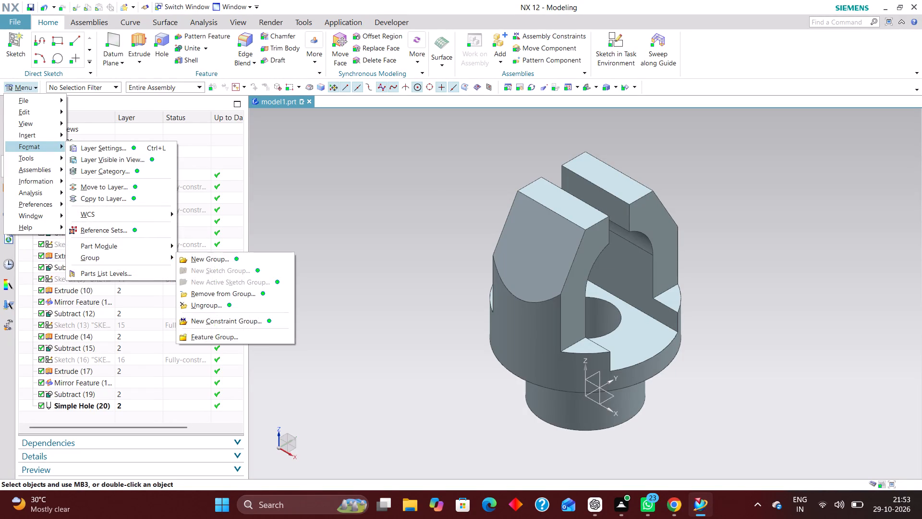
click(237, 257)
click(598, 248)
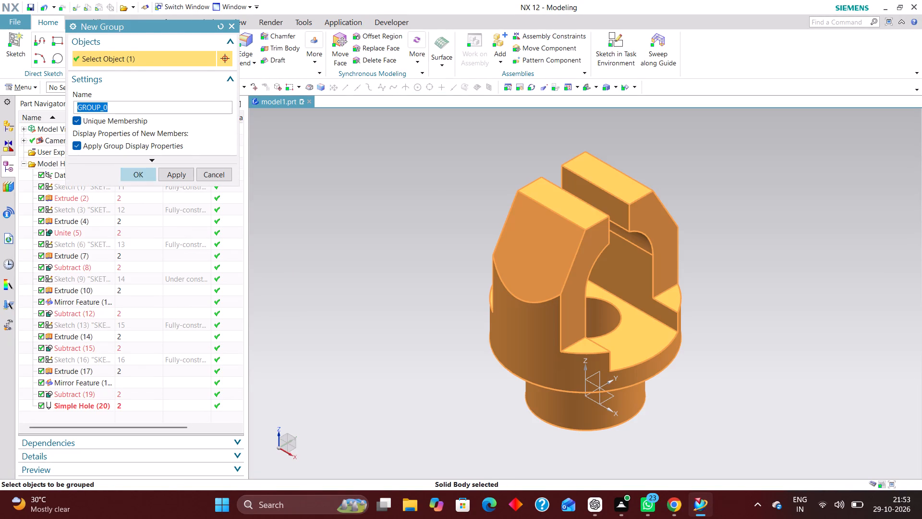
click(130, 171)
Set up a Part Cleanup of the work part with Delete Unused Units and all the Serious Delete Actions checkboxes enabled.
click(36, 87)
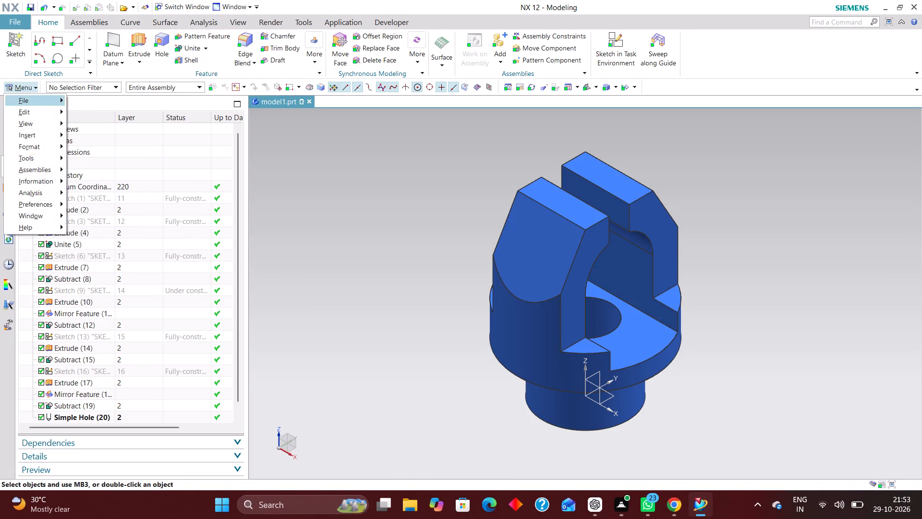
click(40, 100)
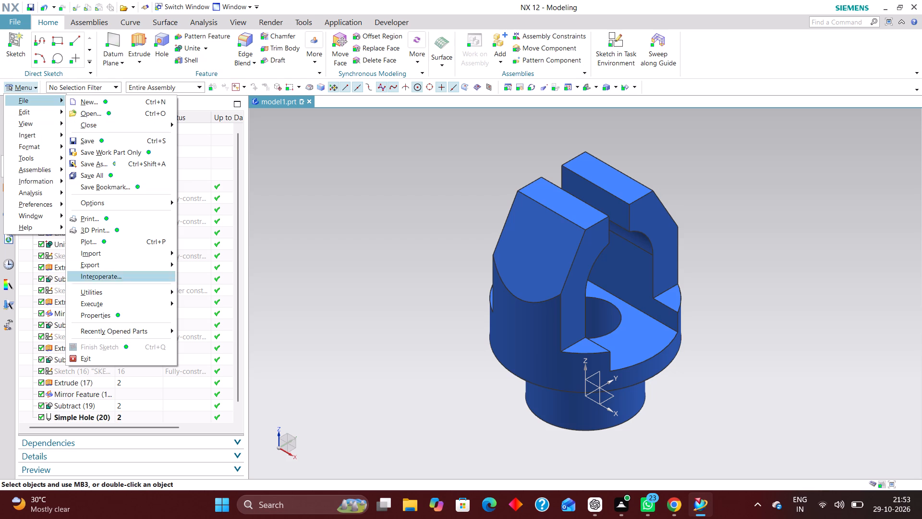
click(122, 286)
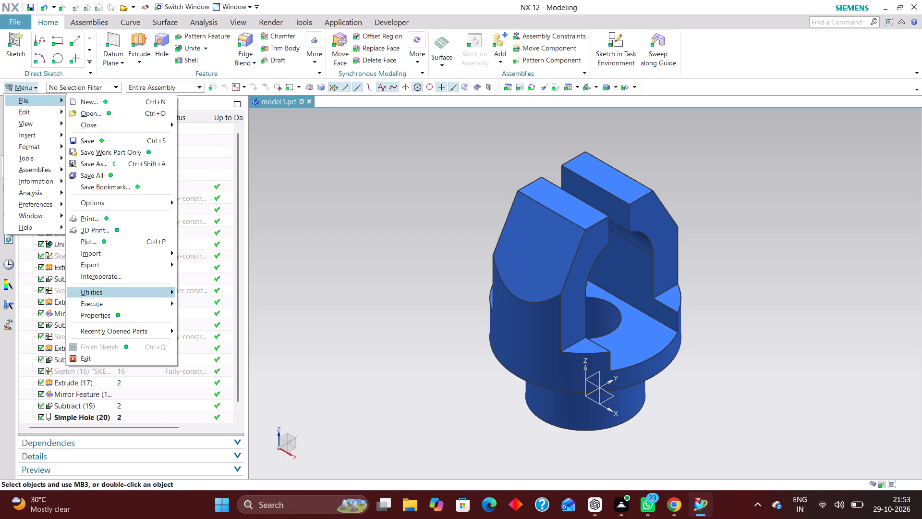
click(113, 293)
click(255, 461)
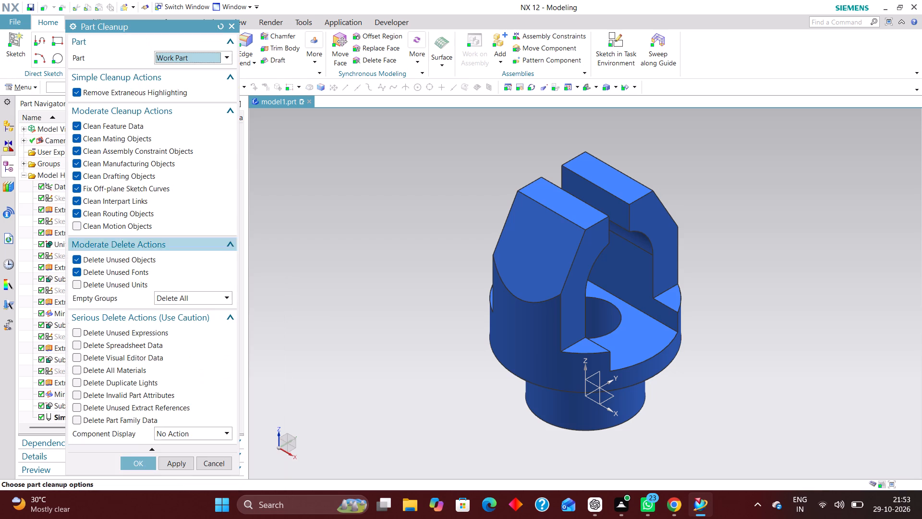
click(97, 333)
click(98, 348)
click(98, 355)
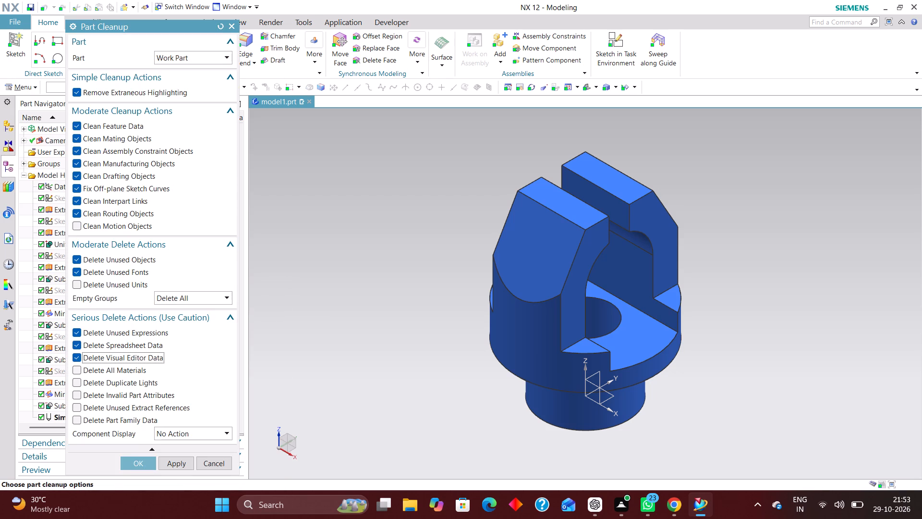
click(99, 370)
click(106, 383)
click(104, 392)
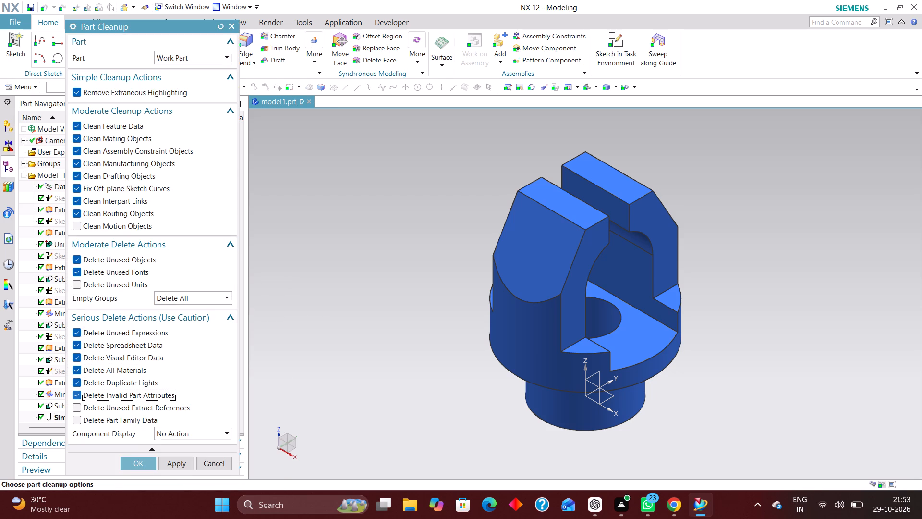
click(102, 401)
click(105, 403)
click(97, 420)
click(122, 289)
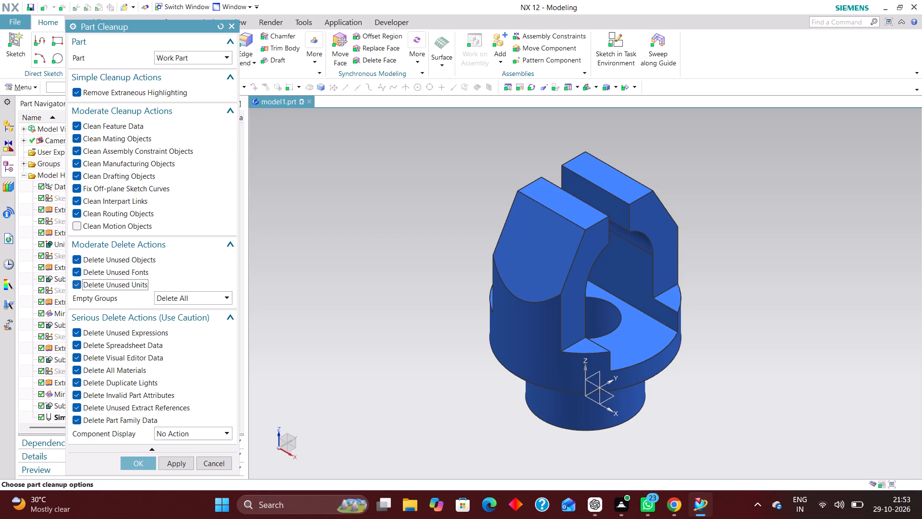
Set the cleanup's Component Display to Remove All Changes and run the Part Cleanup.
click(201, 434)
click(196, 468)
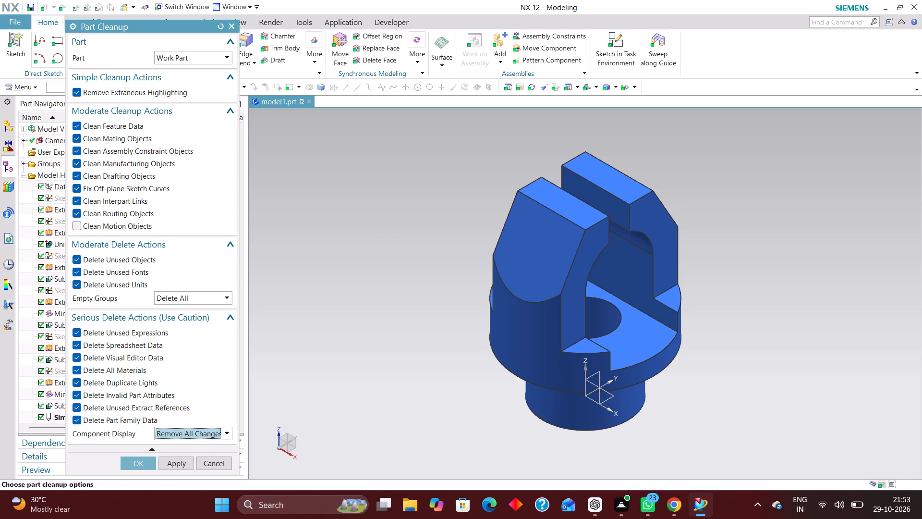
click(140, 460)
click(362, 273)
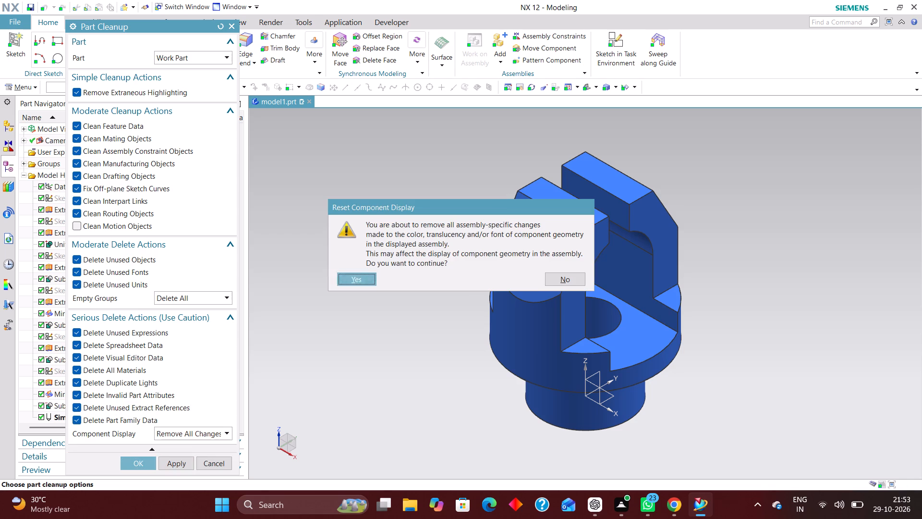
click(359, 262)
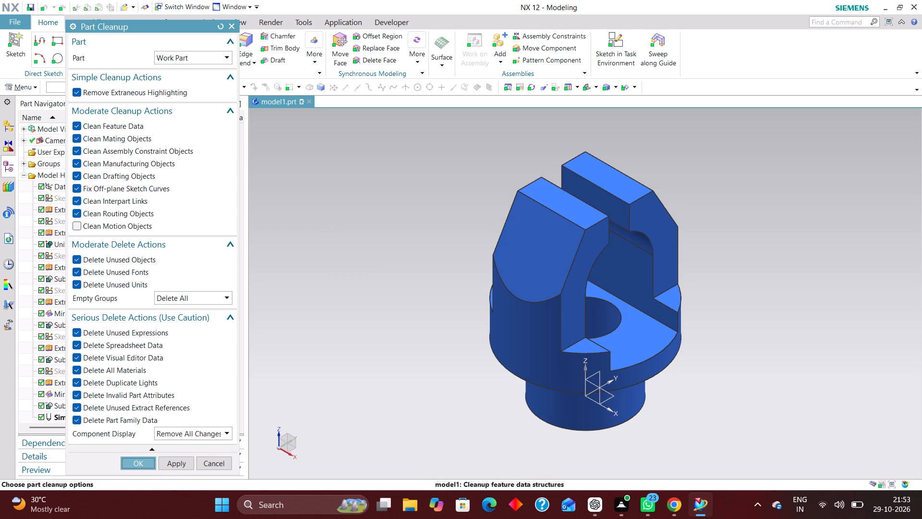
Add a new reference set with the default name to the work part and include the clevis body in it.
click(36, 90)
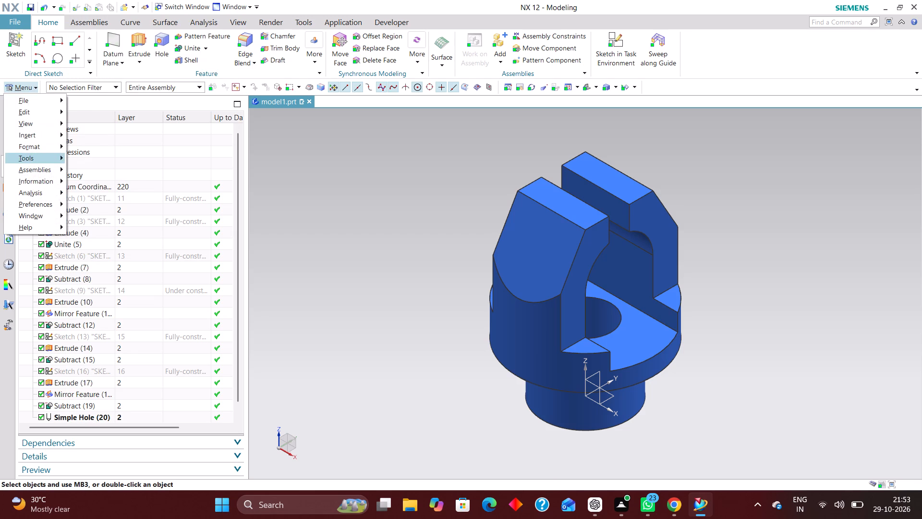
click(44, 148)
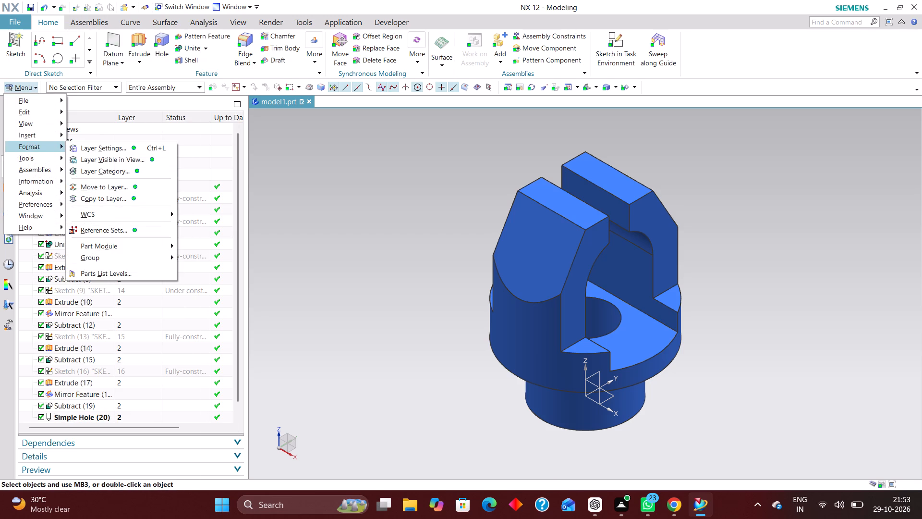
click(118, 233)
click(222, 95)
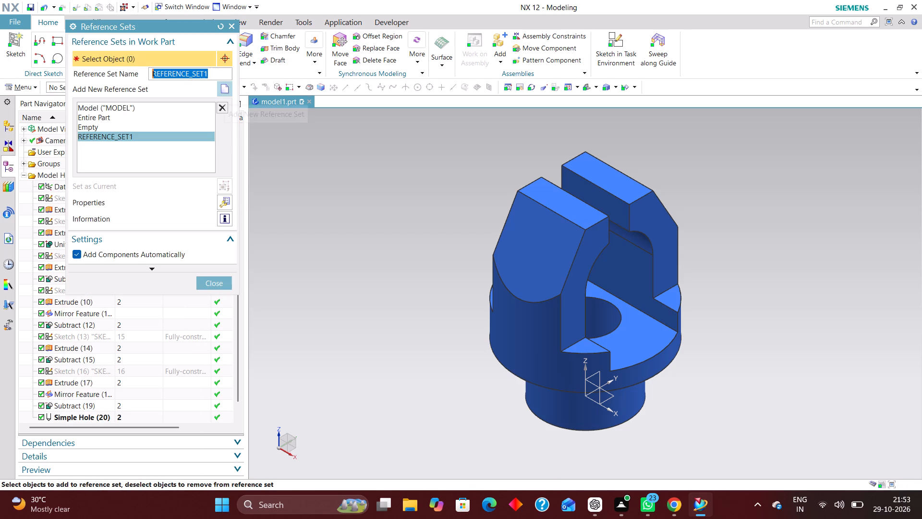
click(543, 277)
click(218, 282)
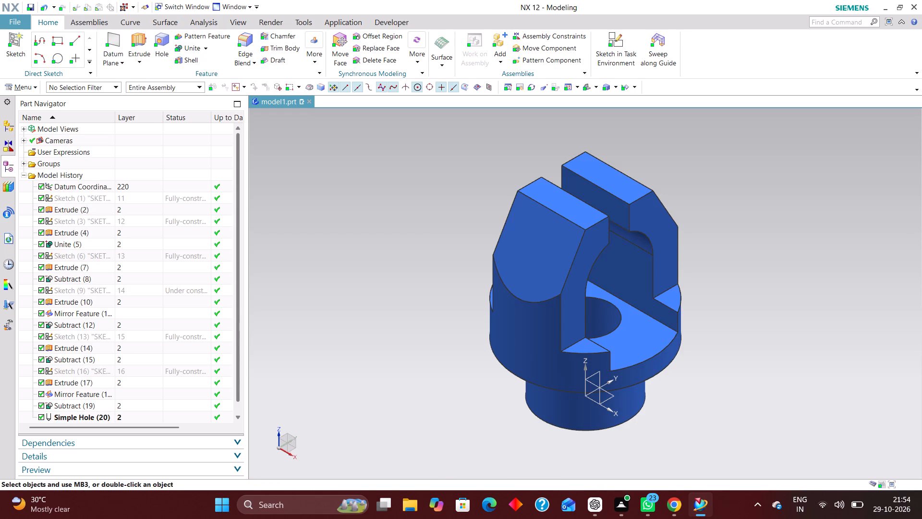
Add the clevis geometry to the part's Product Interface, with the object type Automatic.
click(31, 86)
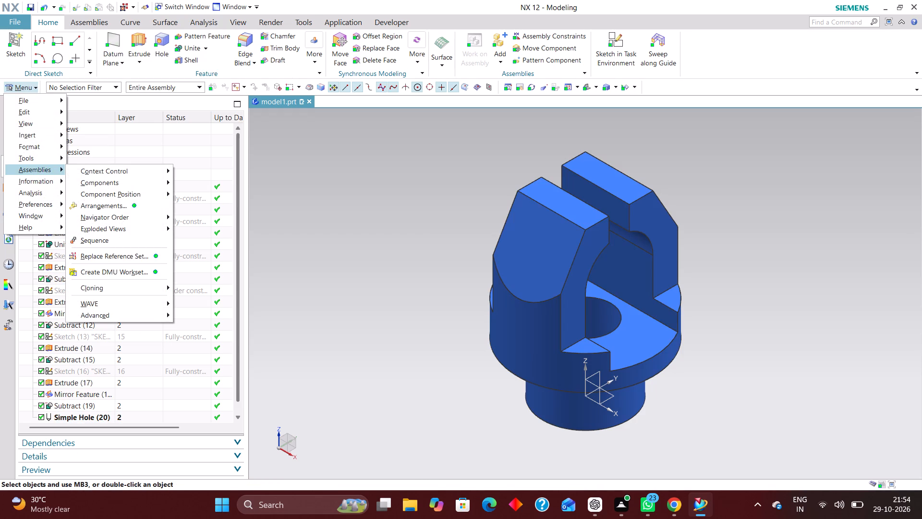
click(46, 157)
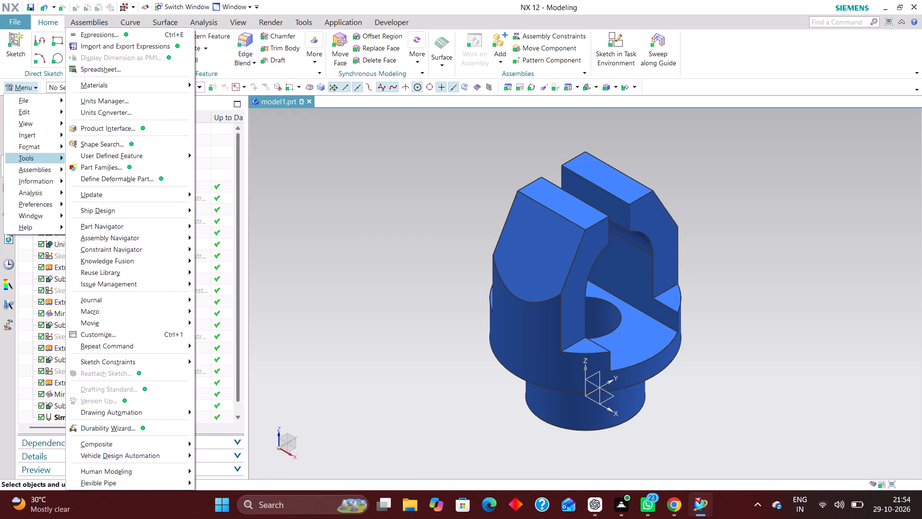
click(133, 124)
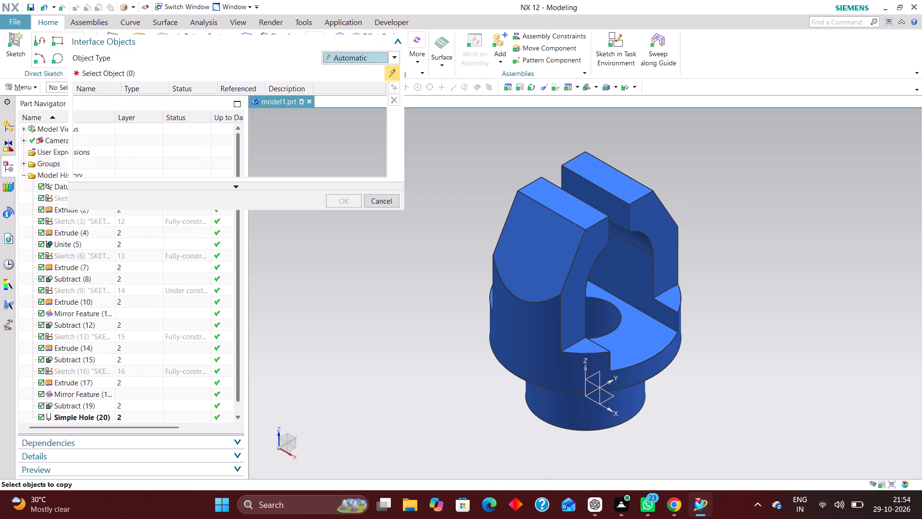
click(548, 241)
click(341, 197)
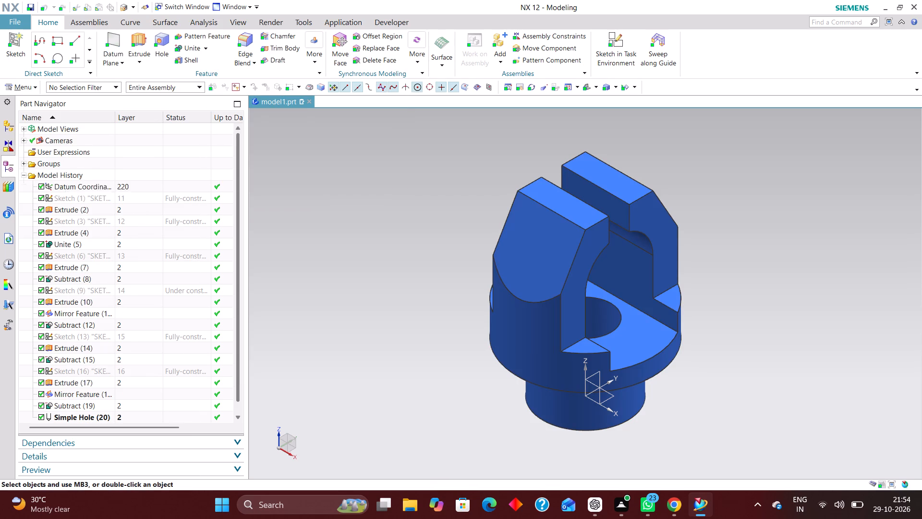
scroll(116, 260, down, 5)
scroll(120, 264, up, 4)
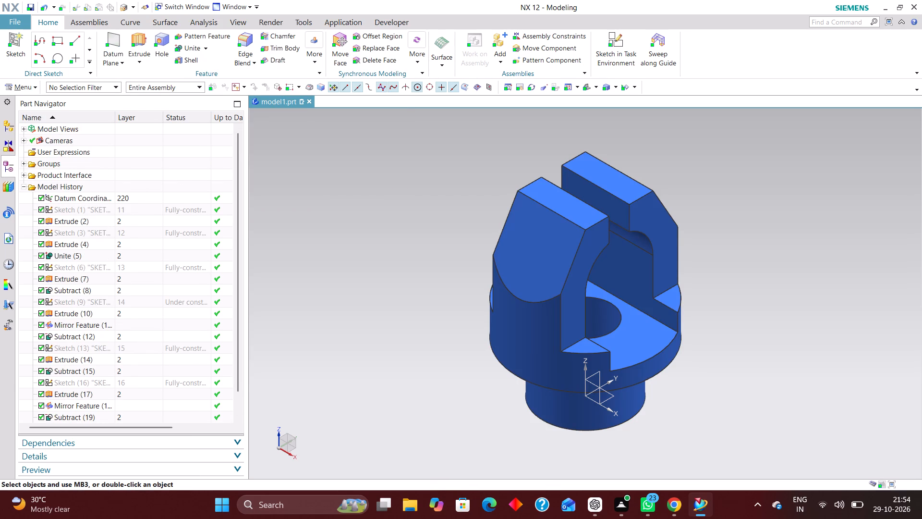
Create a new A3 - Size drawing in millimetres referencing model1, leaving the title block unfilled and skipping the view wizard.
click(11, 22)
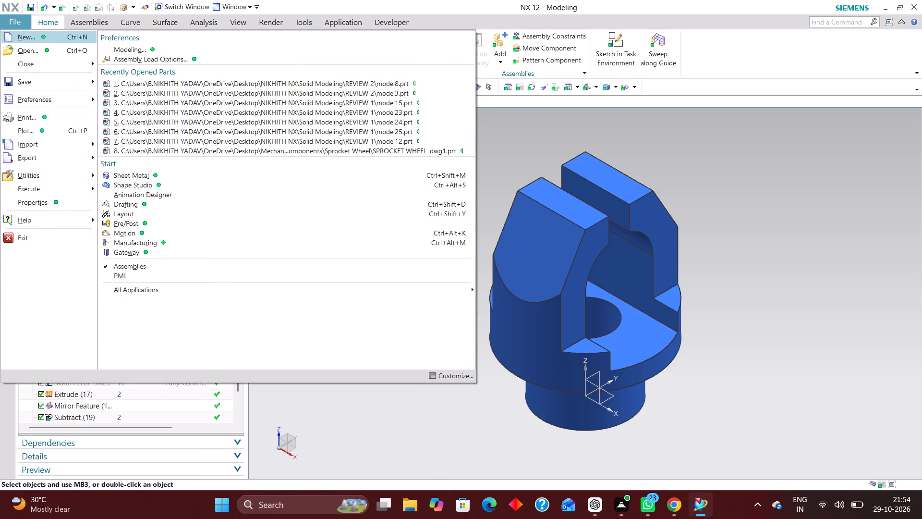
click(56, 36)
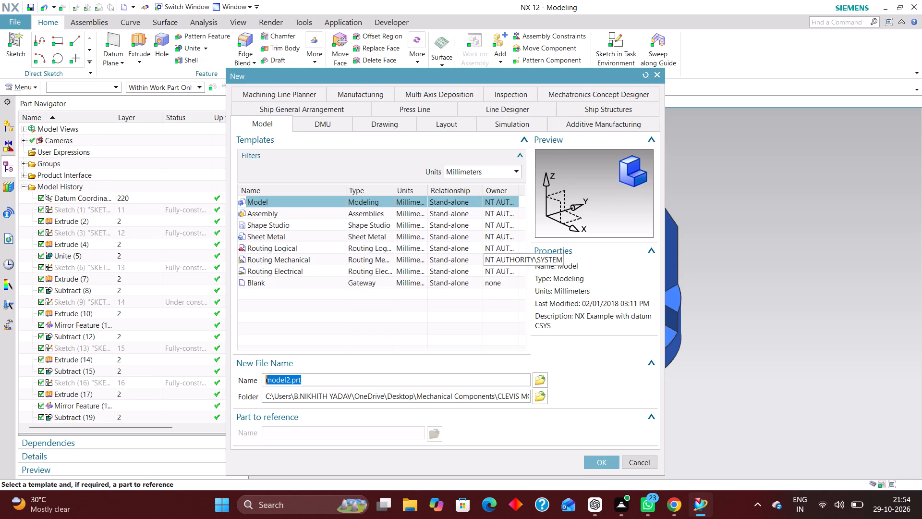
click(388, 120)
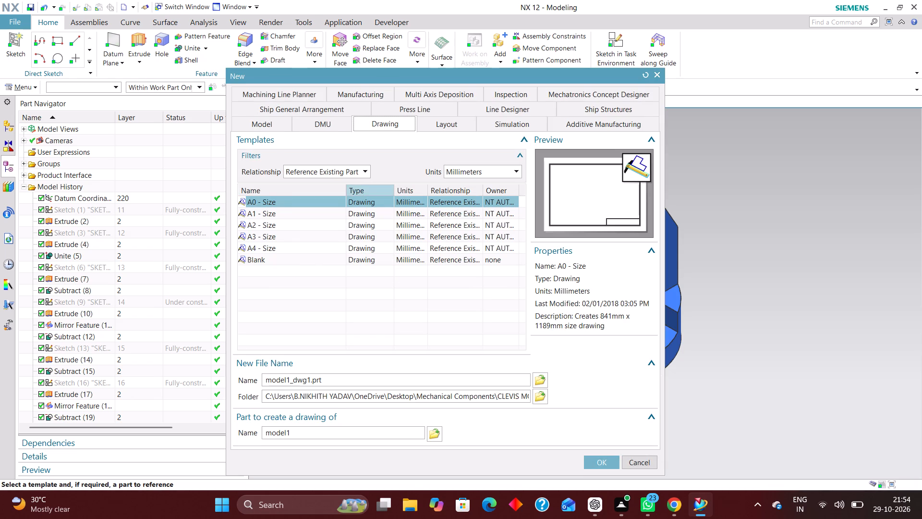
click(261, 223)
click(267, 237)
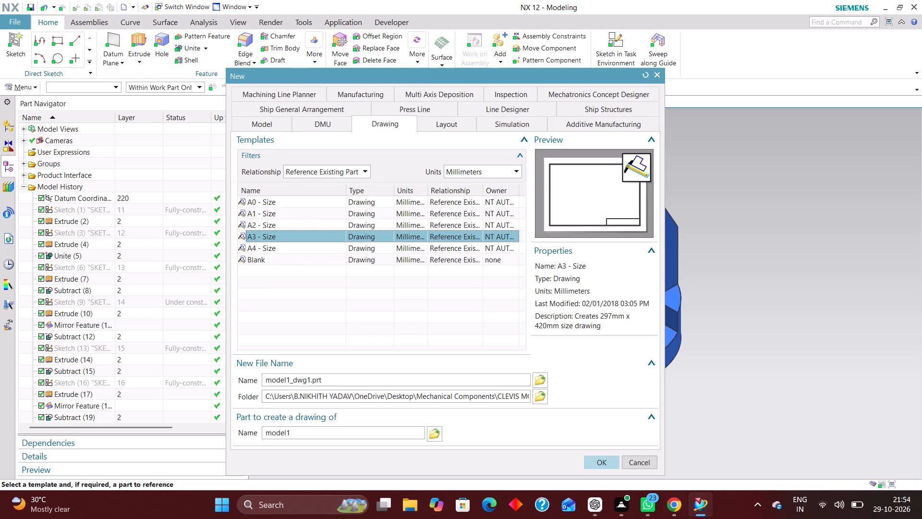
click(605, 463)
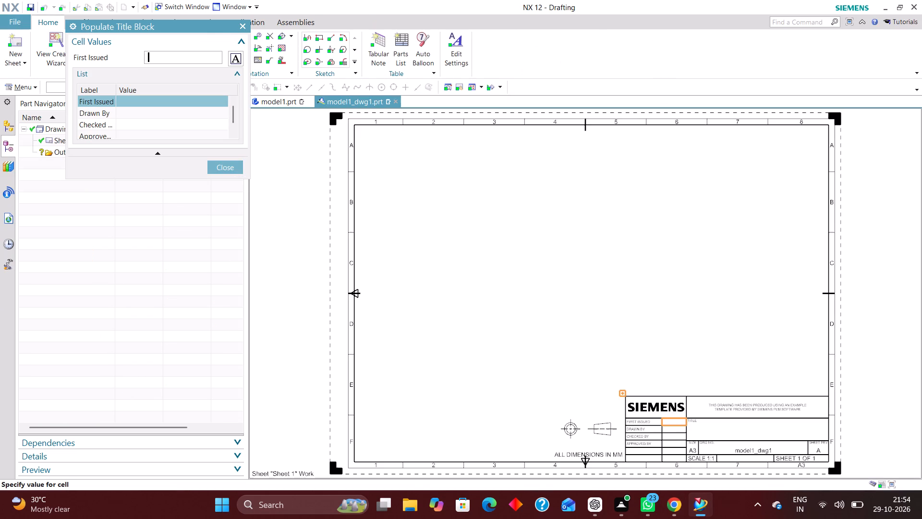
click(229, 164)
click(309, 245)
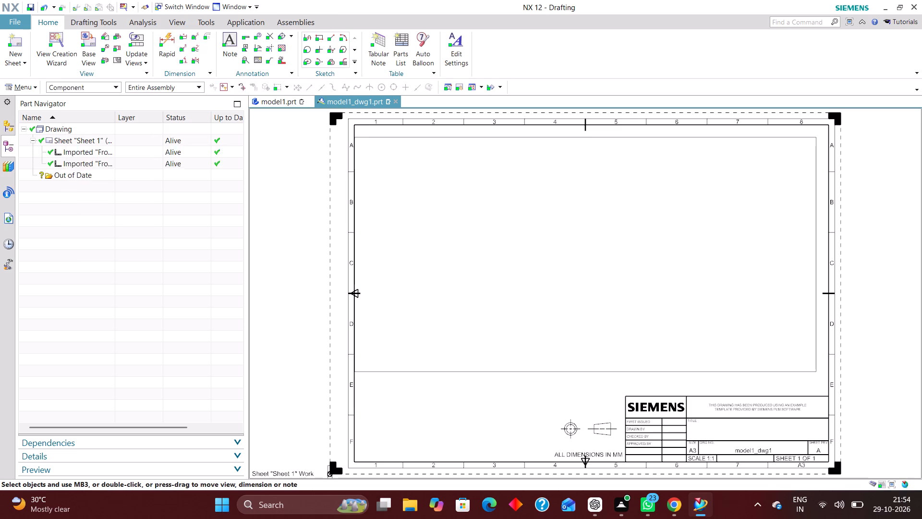
Set the drawing's work layer to 2.
key(ctrl+l)
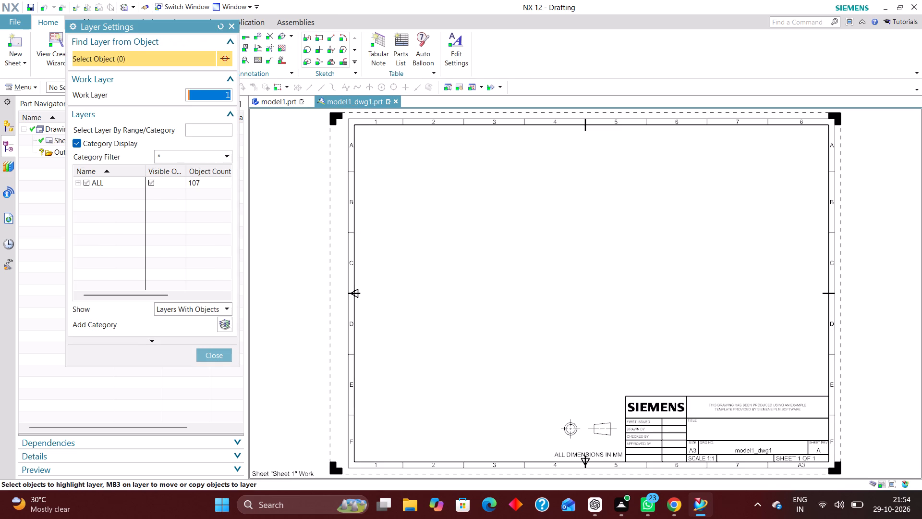
key(2)
key(Return)
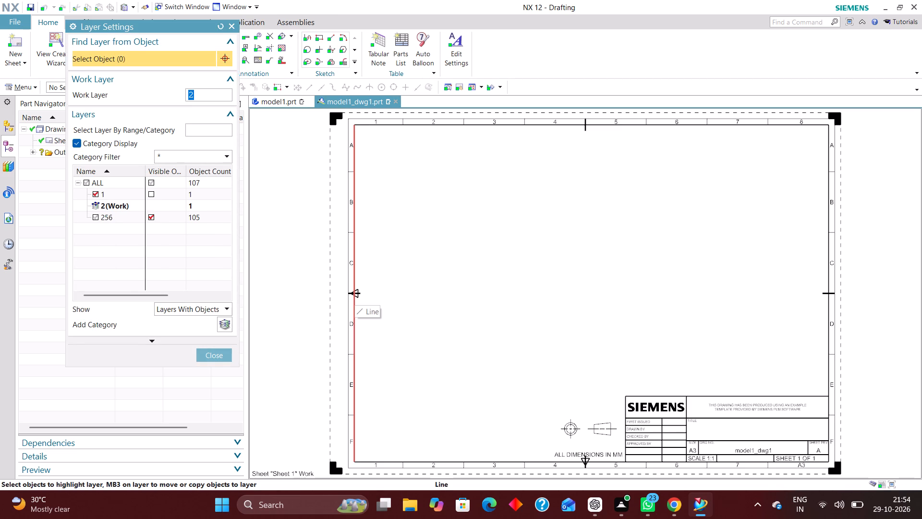
click(213, 359)
Place an Isometric base view of the clevis at 1:1 in the sheet's upper-right area, without projected views.
click(84, 45)
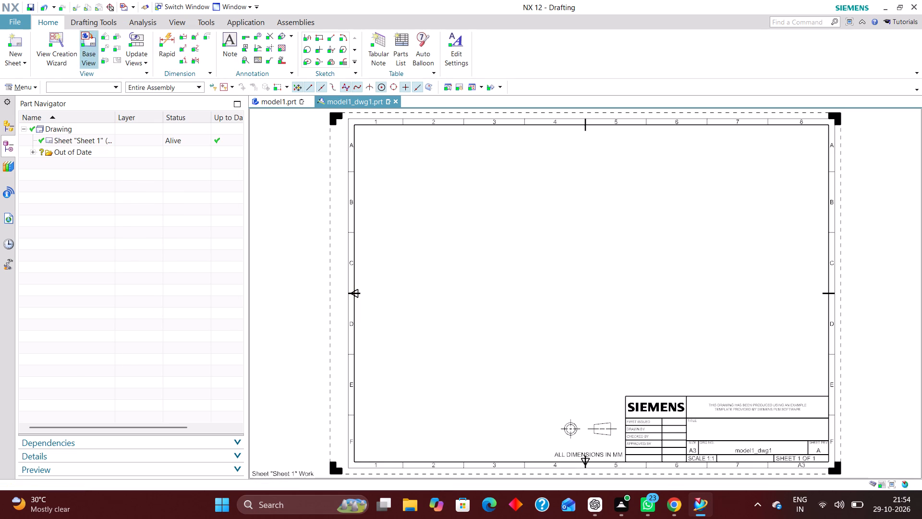
click(200, 162)
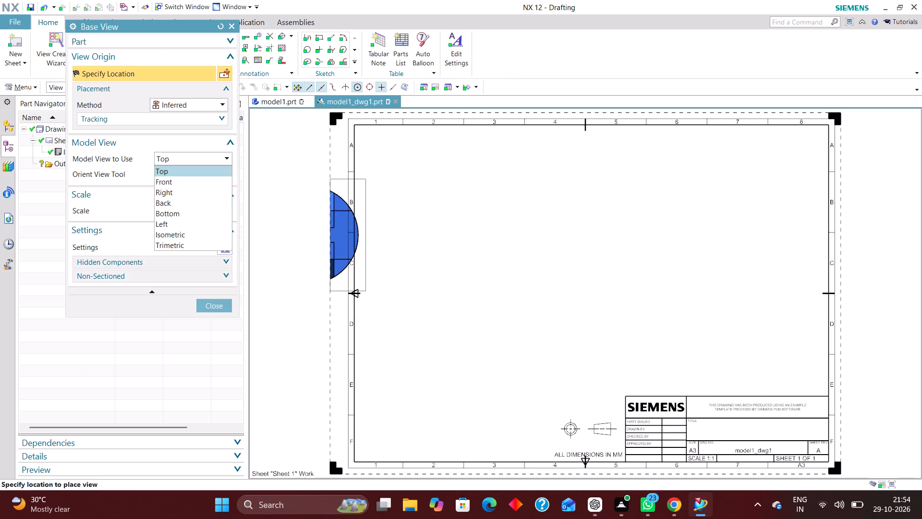
click(179, 235)
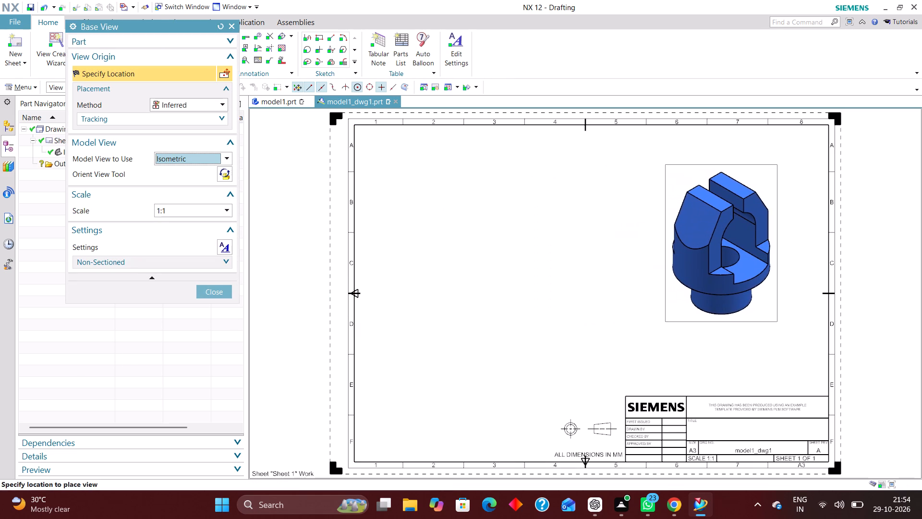
click(731, 228)
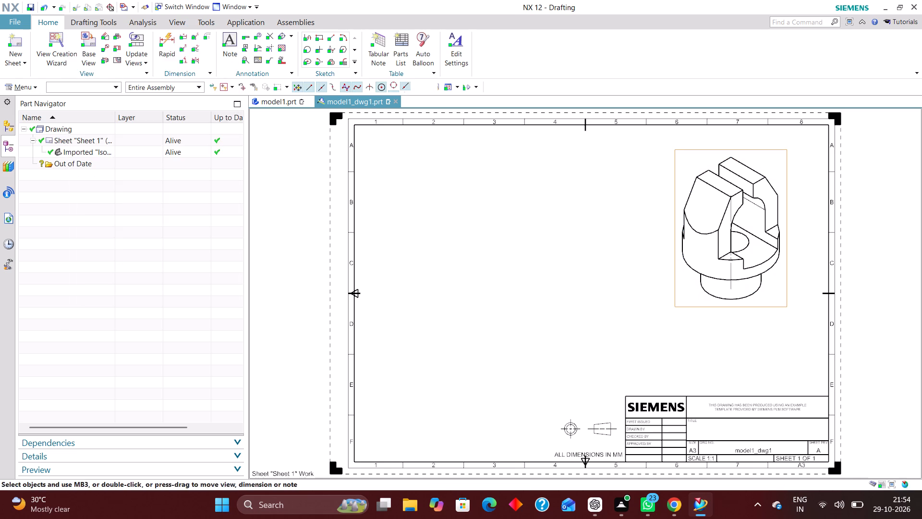
click(216, 235)
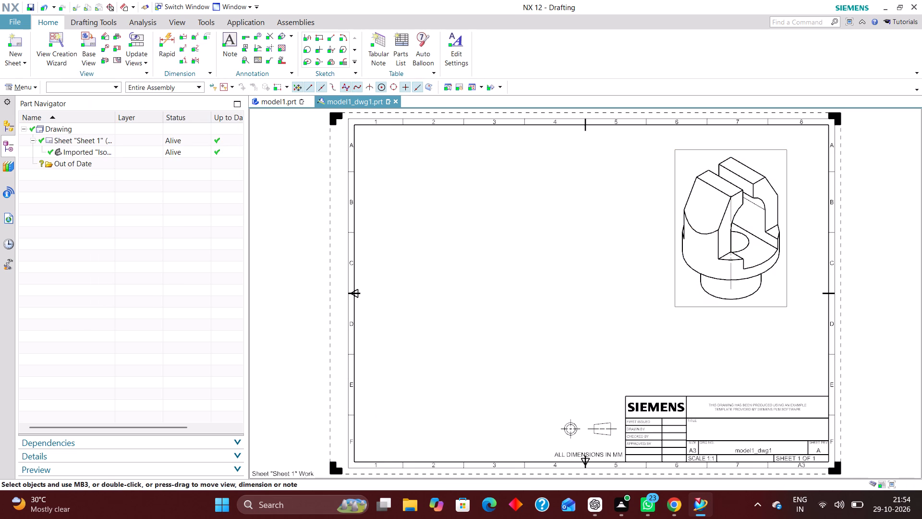
Place a 1:1 Front base view, reoriented to show the arched fork opening, level with the isometric view, without projected views.
click(86, 43)
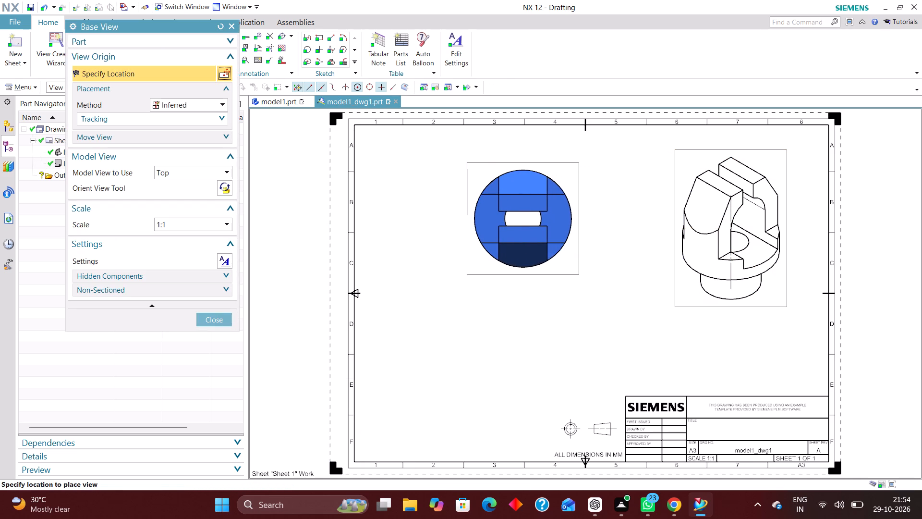
click(203, 173)
click(186, 195)
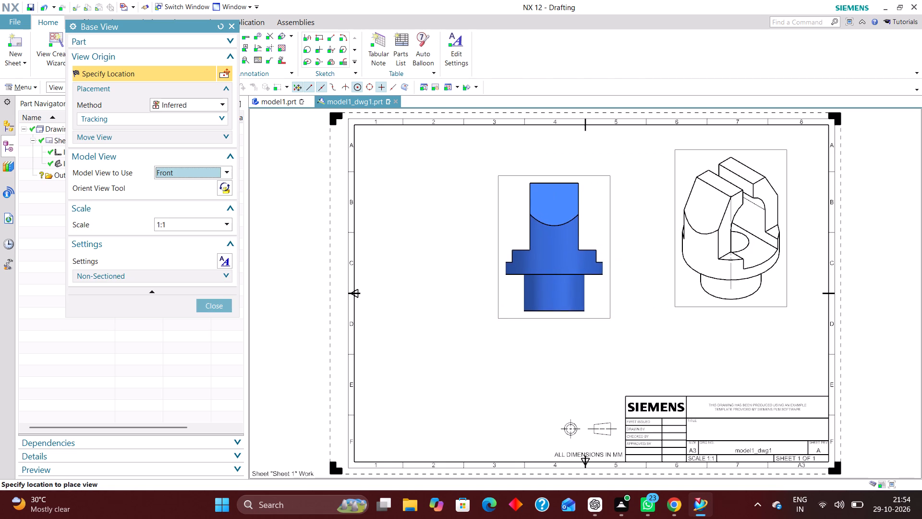
click(227, 190)
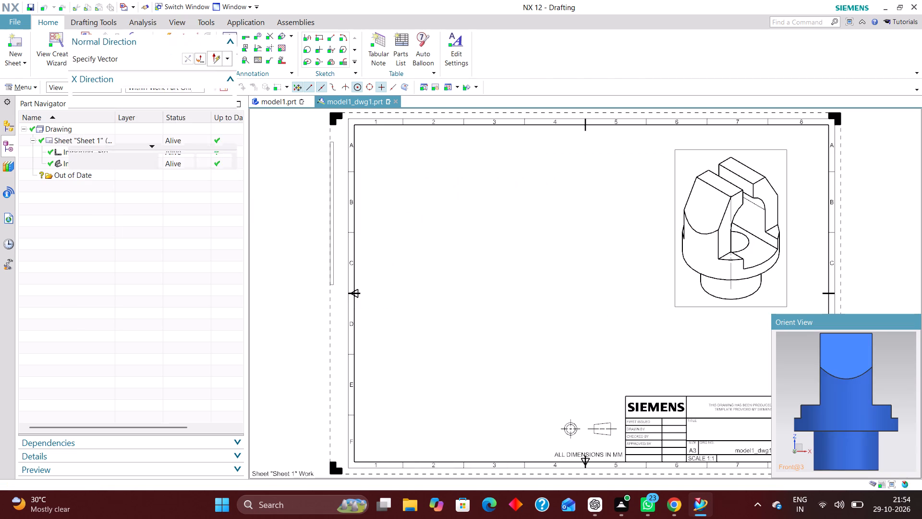
middle_drag(791, 372, 844, 383)
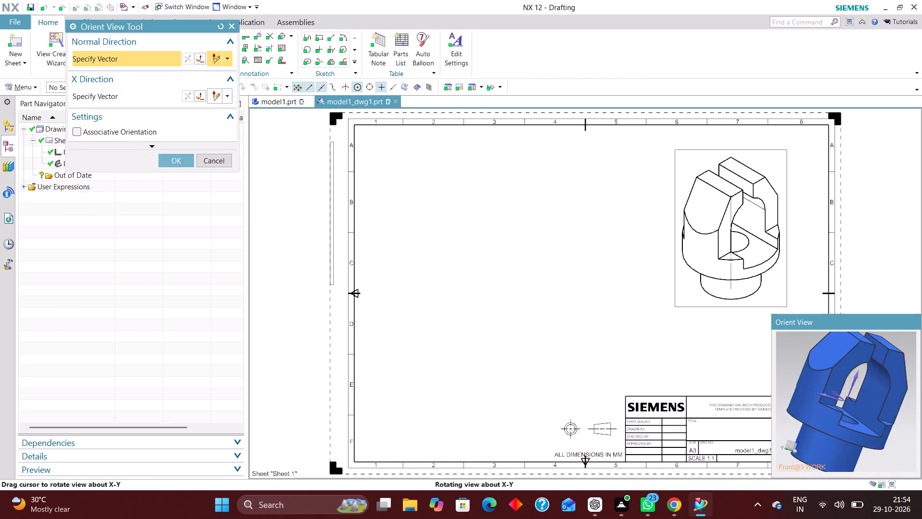
middle_drag(844, 383, 835, 382)
right_drag(910, 353, 891, 354)
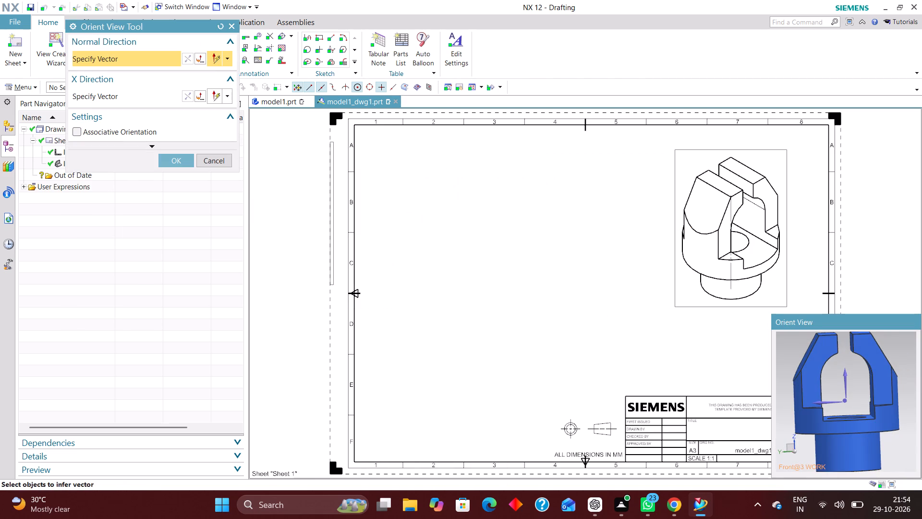
right_drag(891, 354, 733, 353)
click(176, 162)
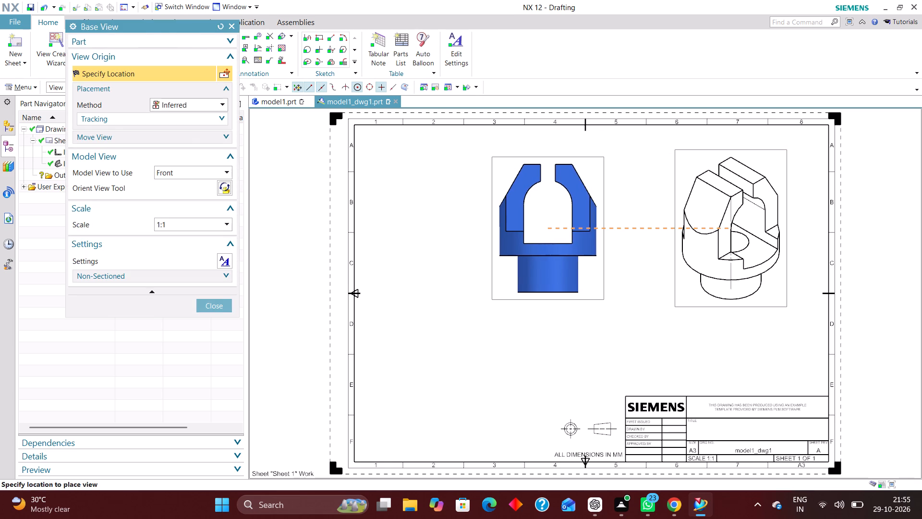
click(547, 227)
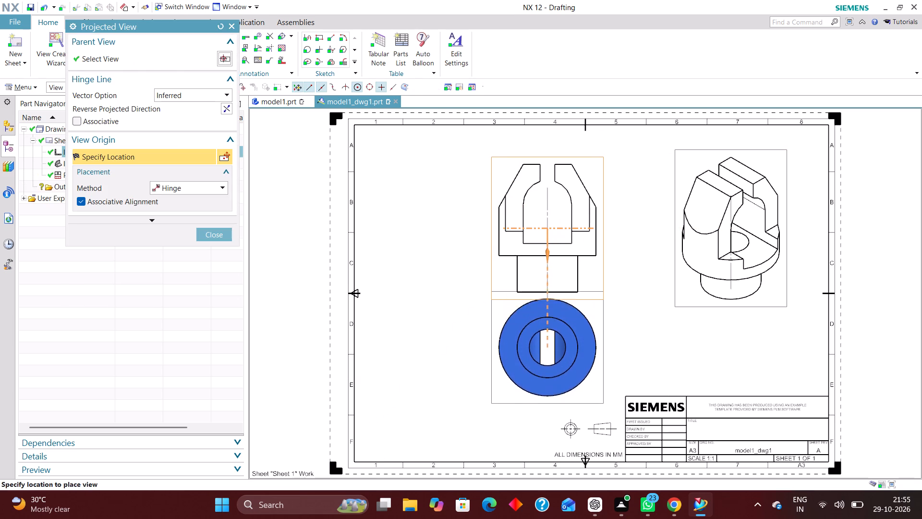
click(235, 25)
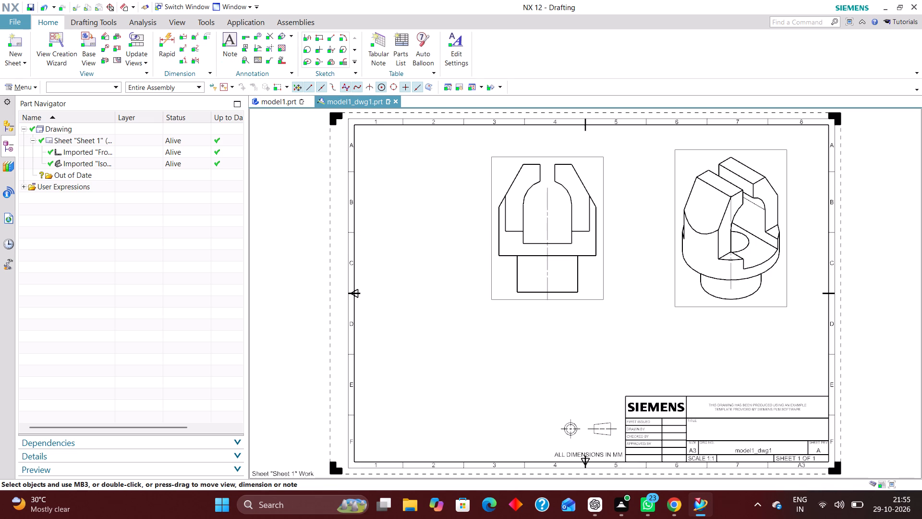
Place a Top base view at 1:1 in the sheet's lower-left area, without projected views.
click(90, 43)
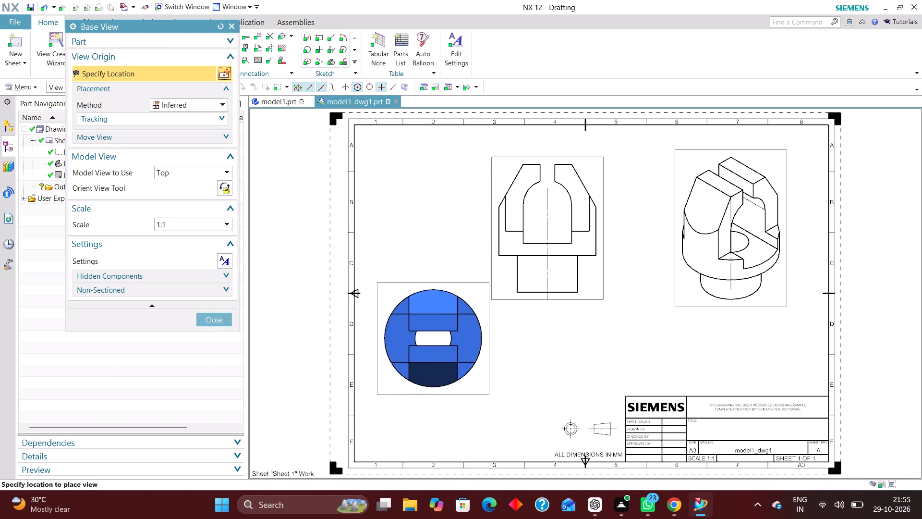
click(448, 384)
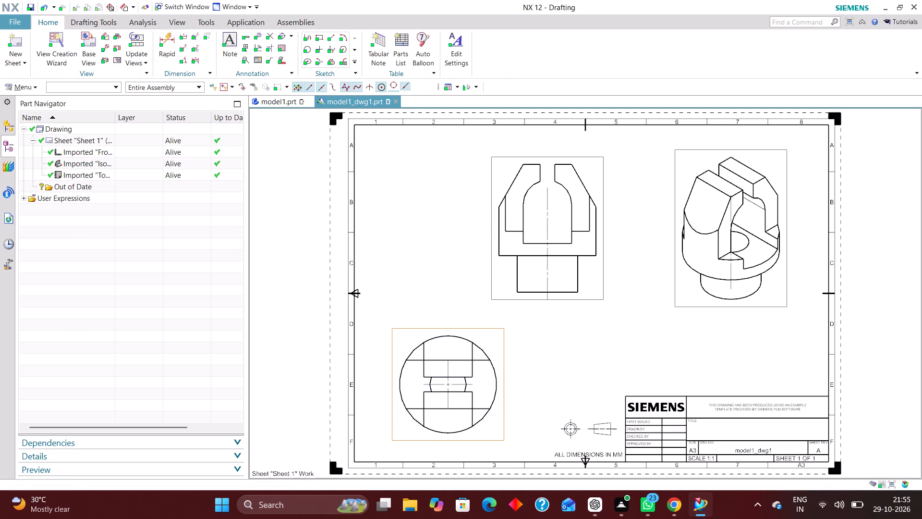
click(209, 232)
Shift the front view slightly away from the isometric view, keeping roughly the same height on the sheet.
drag(488, 258, 465, 230)
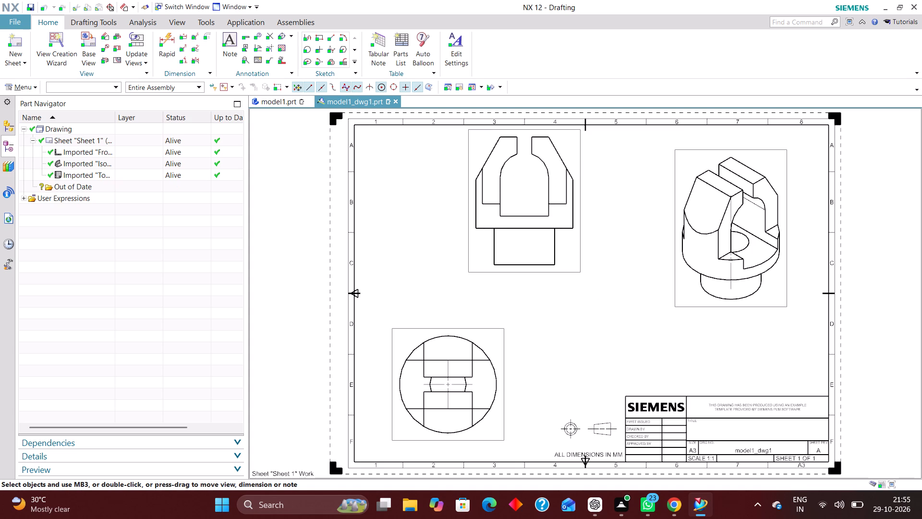
drag(465, 230, 470, 256)
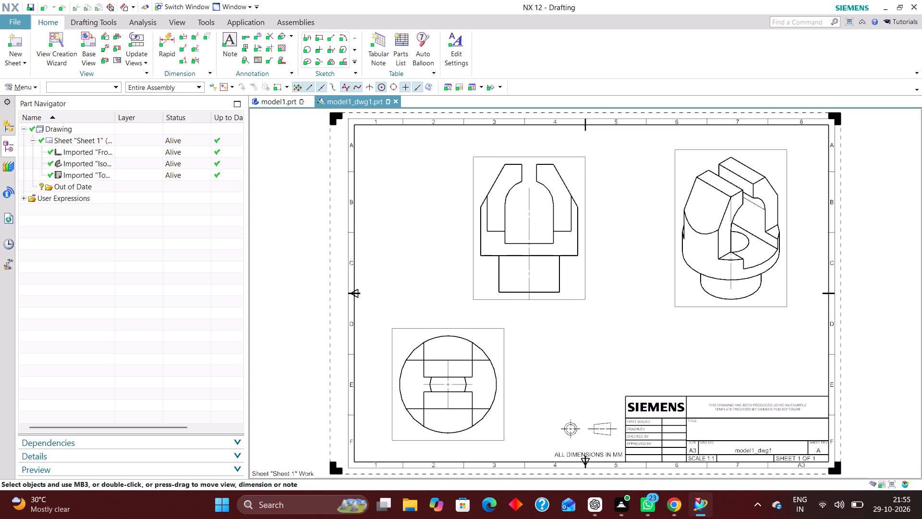
Set the decimal delimiter for dimension text units to Period in the Drafting Preferences.
click(35, 87)
click(53, 208)
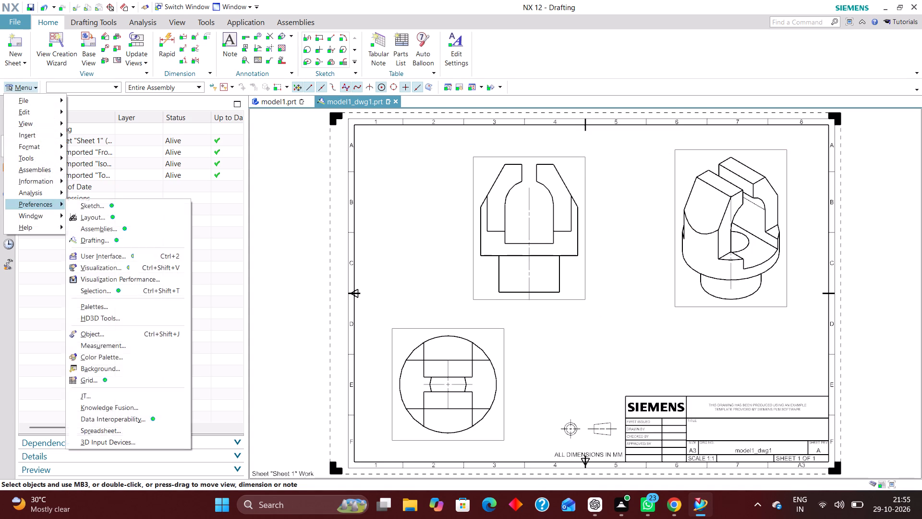
click(127, 240)
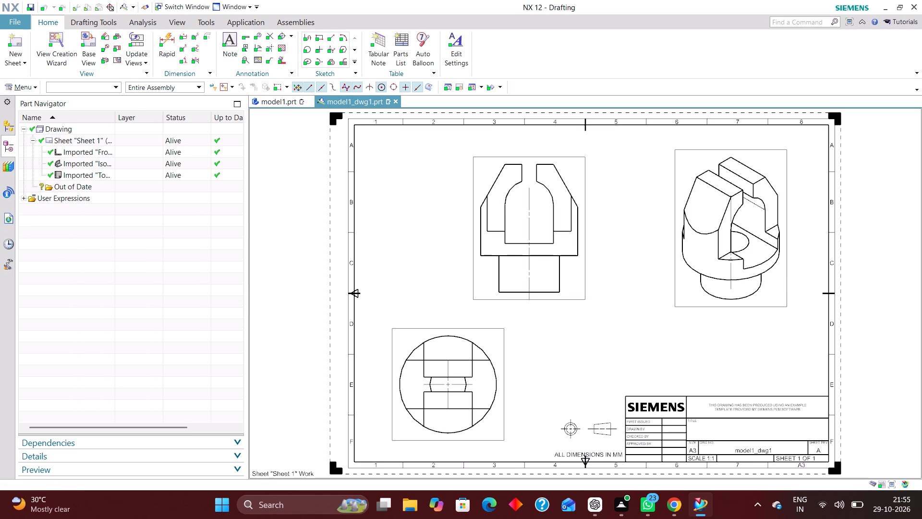
scroll(135, 162, down, 3)
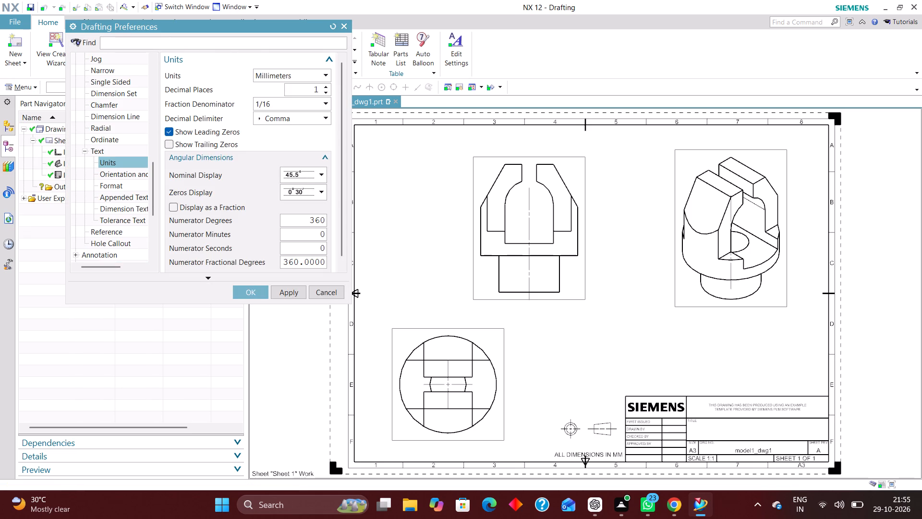
click(299, 119)
click(297, 130)
Set the leader and dimension arrowhead type to Open Arrow for the entire dimension.
scroll(132, 197, down, 4)
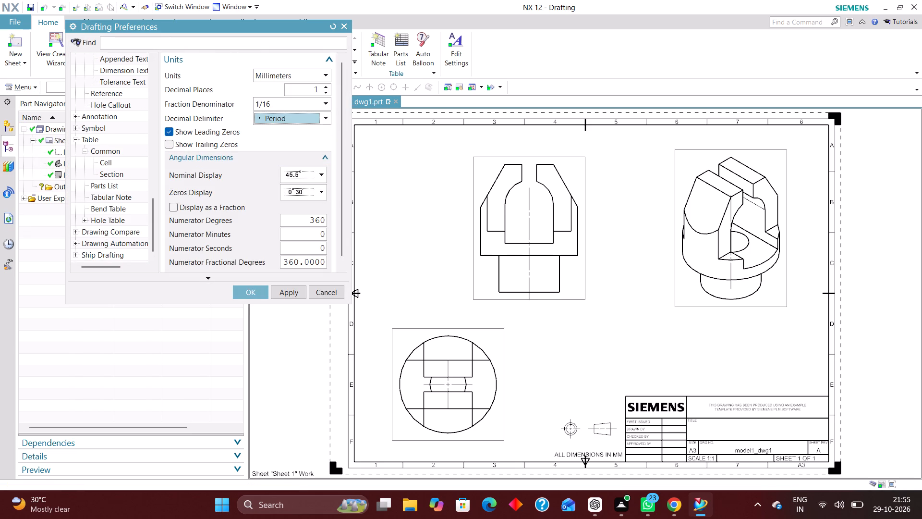
scroll(126, 182, up, 18)
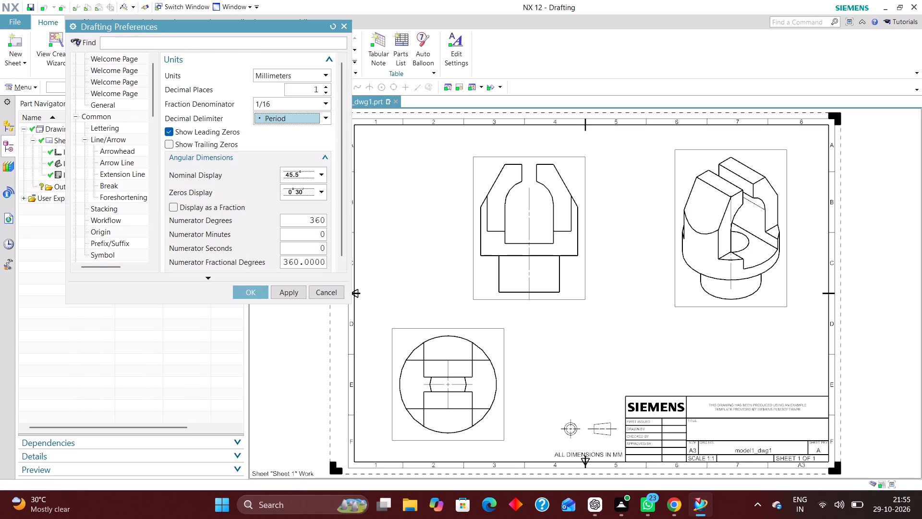
click(128, 152)
click(302, 152)
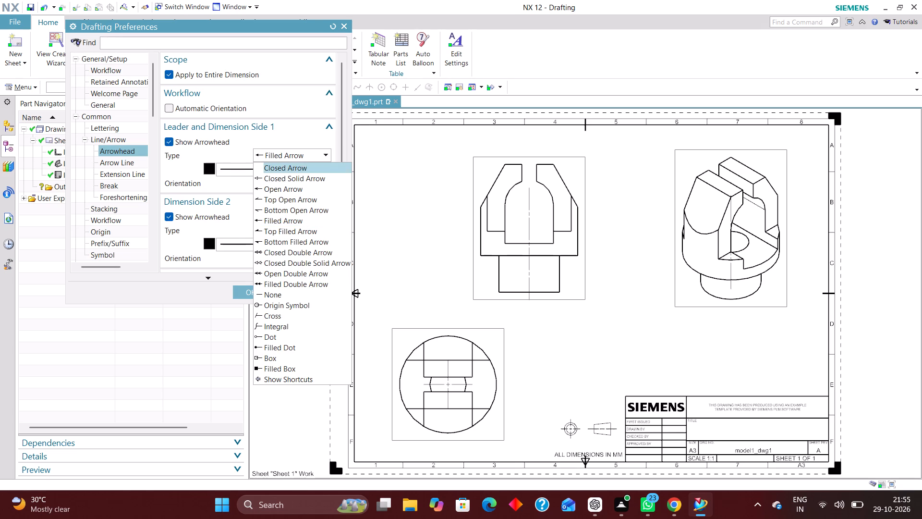
click(286, 186)
Set the extension line gap to 2 for the entire dimension and accept the drafting preferences.
click(135, 175)
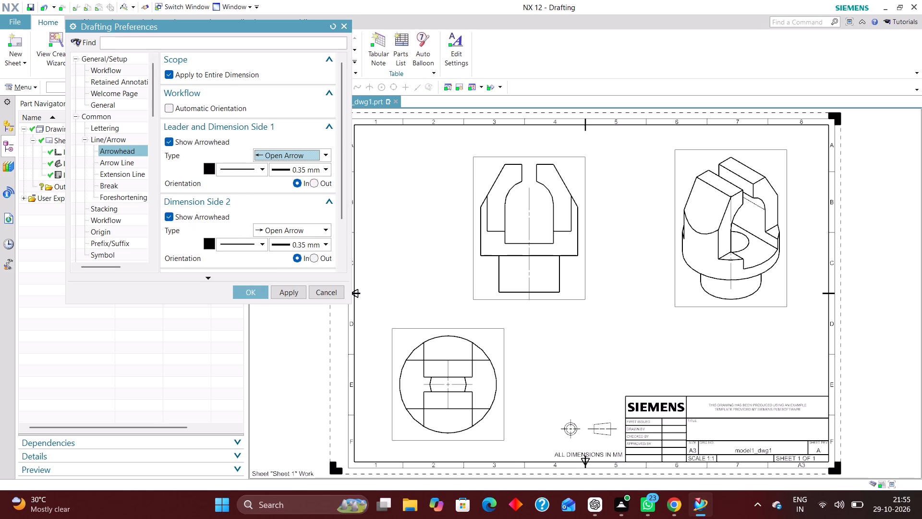
drag(297, 136, 447, 136)
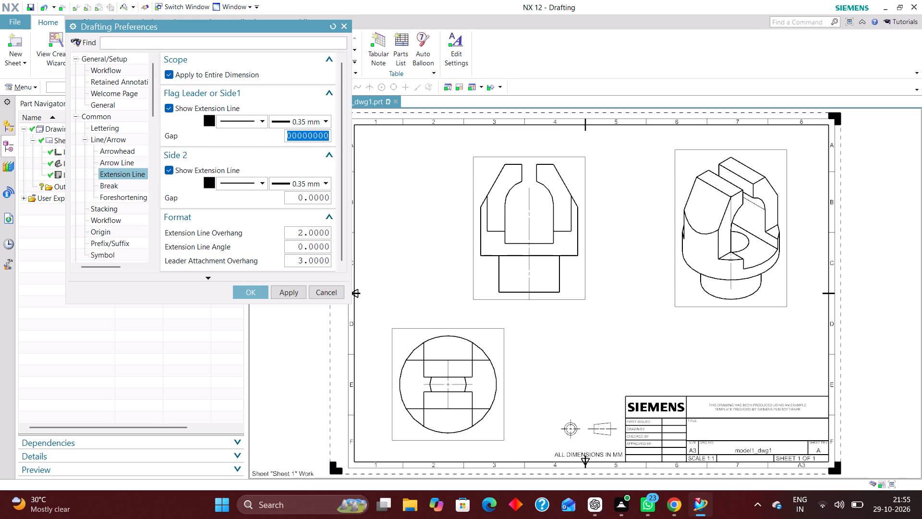
key(2)
key(Return)
click(253, 283)
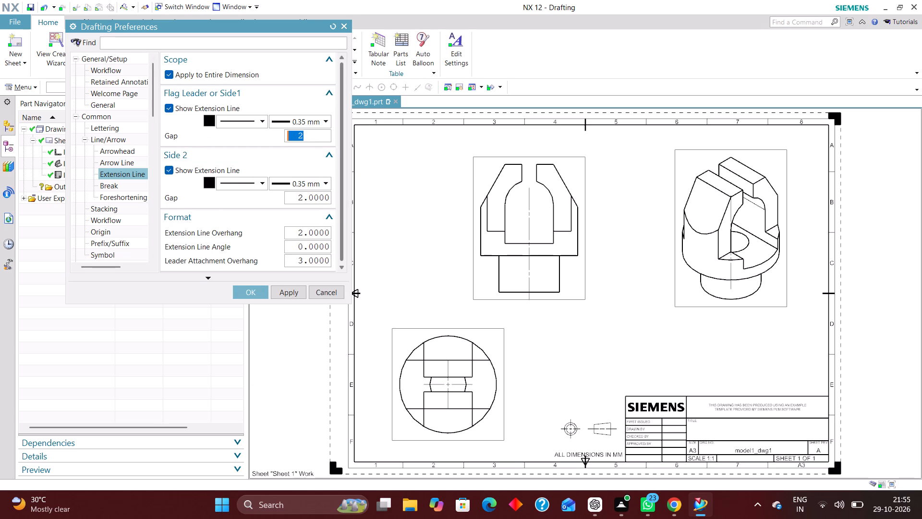
click(255, 290)
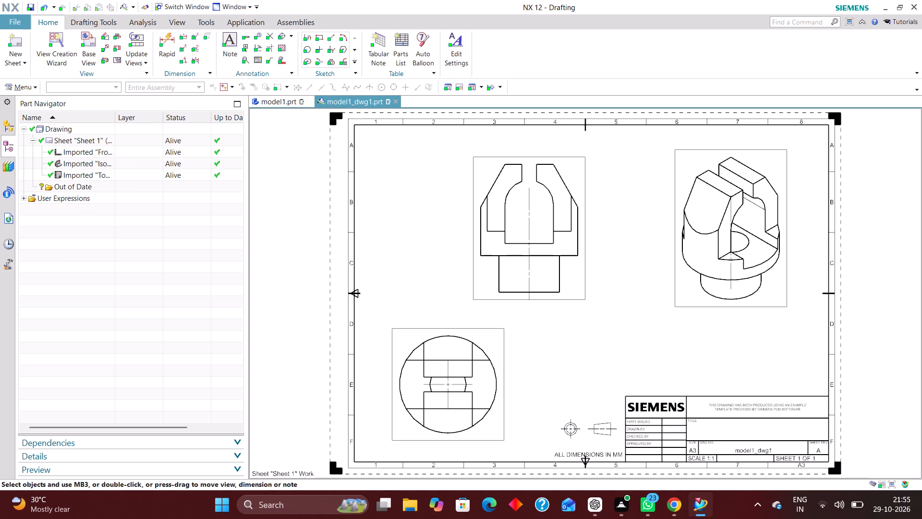
Using Rapid Dimension with the Inferred method, dimension the lower boss's height on the left side of the front view.
click(167, 41)
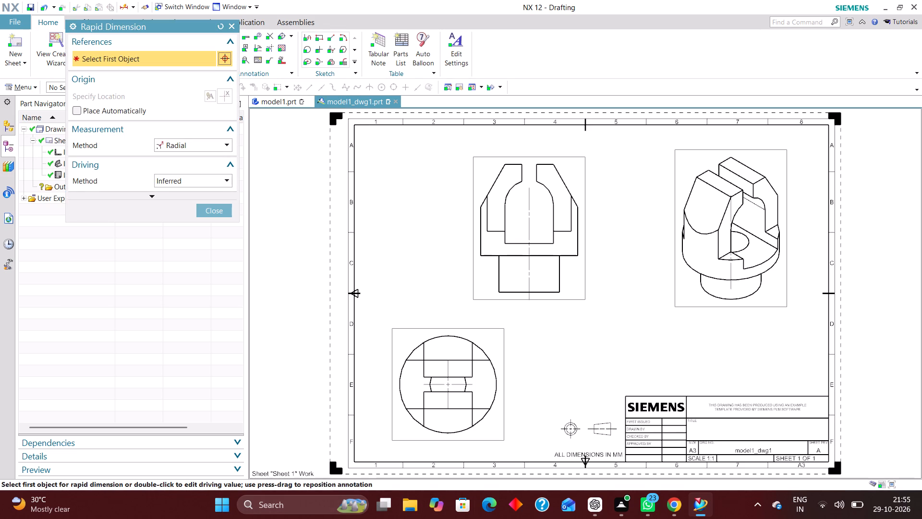
click(205, 144)
click(207, 158)
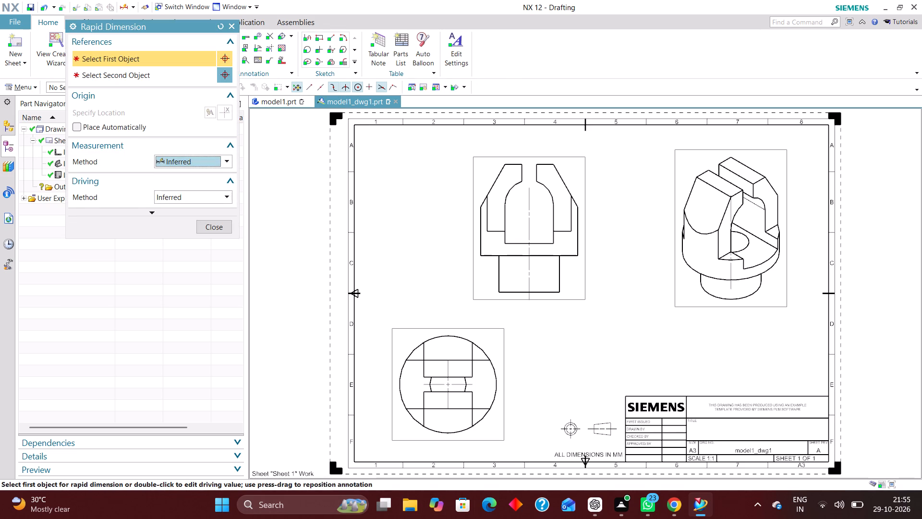
scroll(574, 242, up, 2)
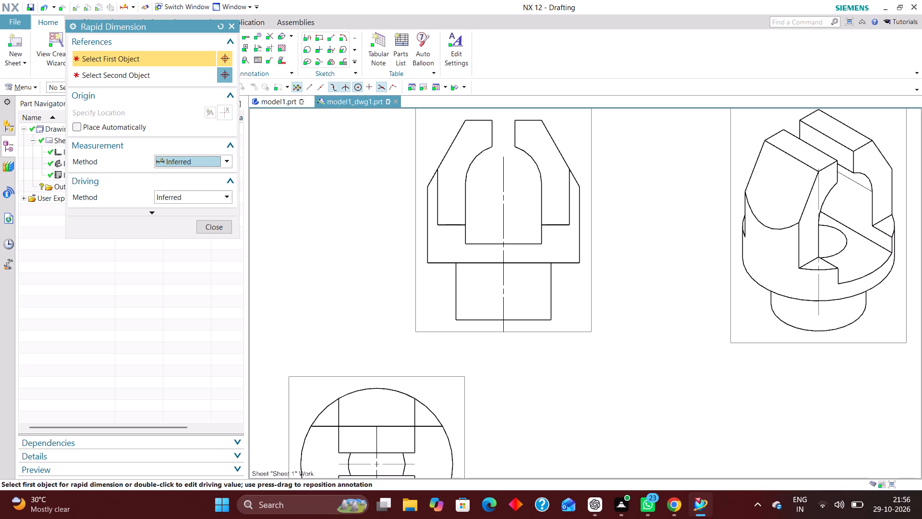
click(453, 318)
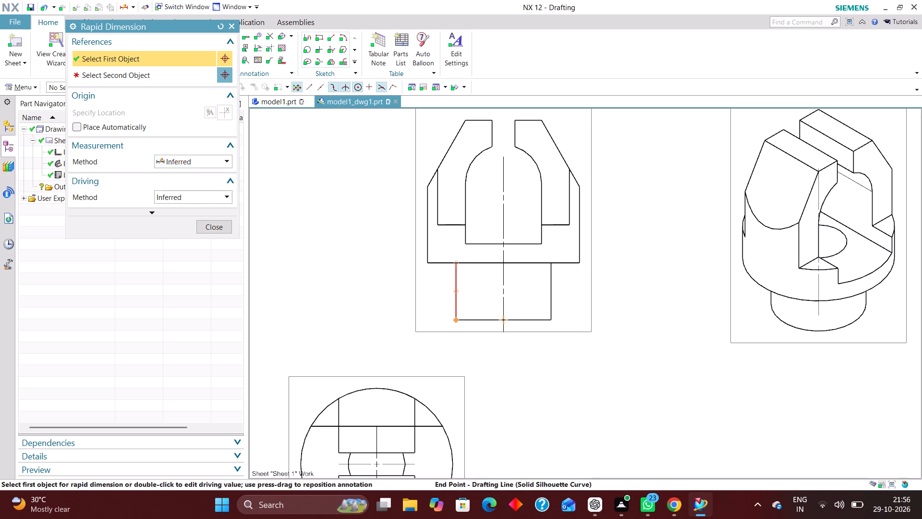
click(458, 265)
click(365, 286)
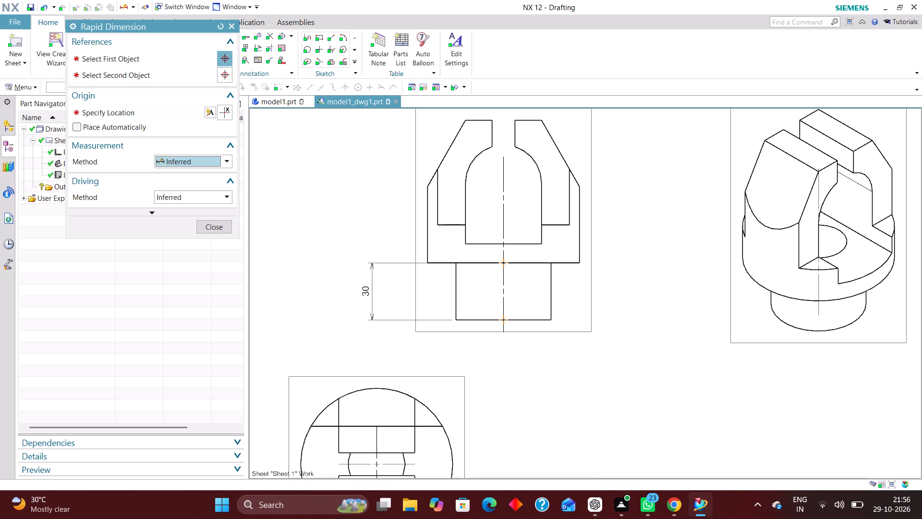
Dimension the main body's straight vertical side in the front view, from its base to where the slope starts.
scroll(435, 348, down, 2)
scroll(433, 283, up, 3)
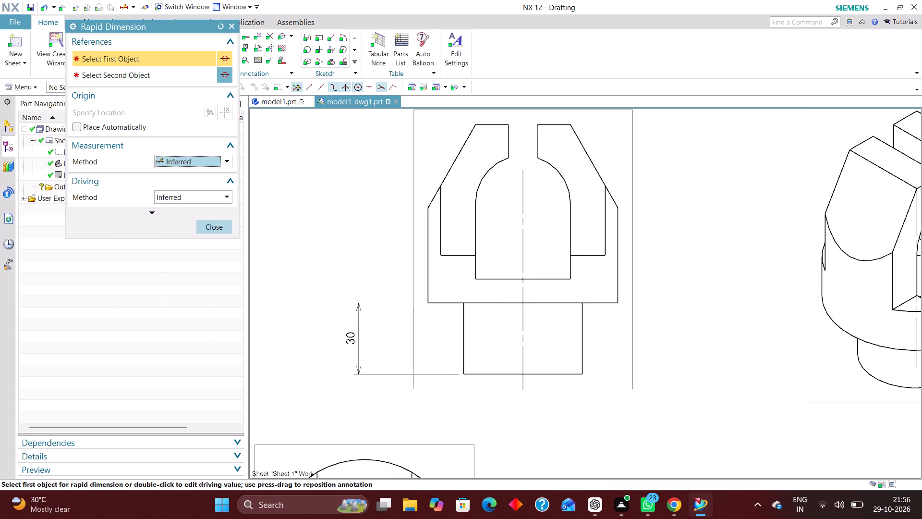
scroll(439, 303, up, 1)
click(425, 303)
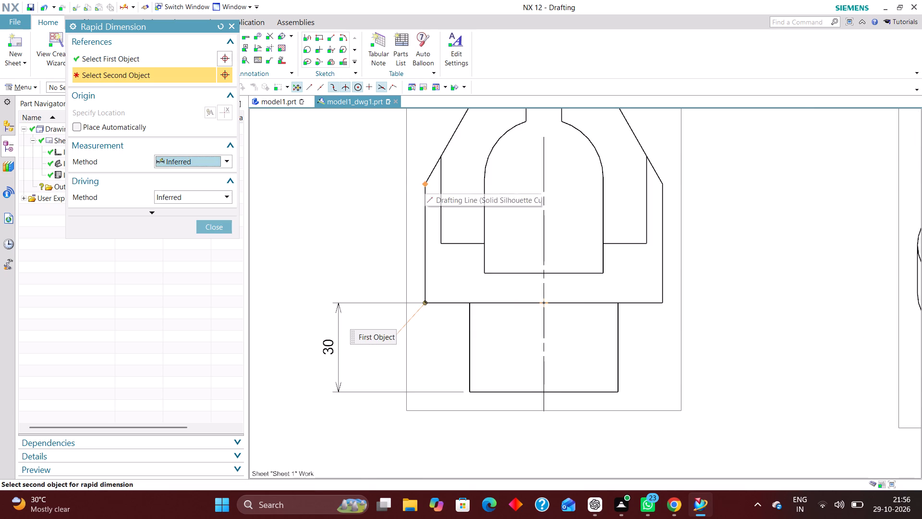
click(425, 181)
click(346, 234)
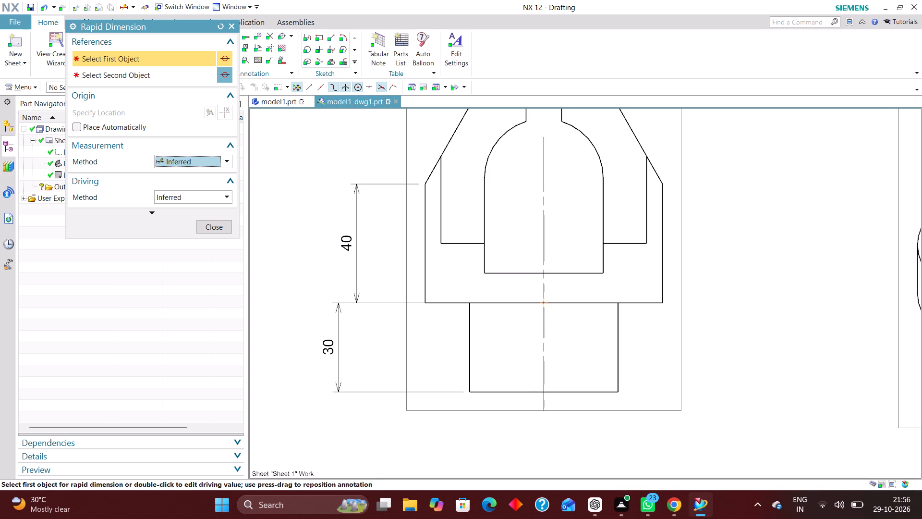
click(225, 224)
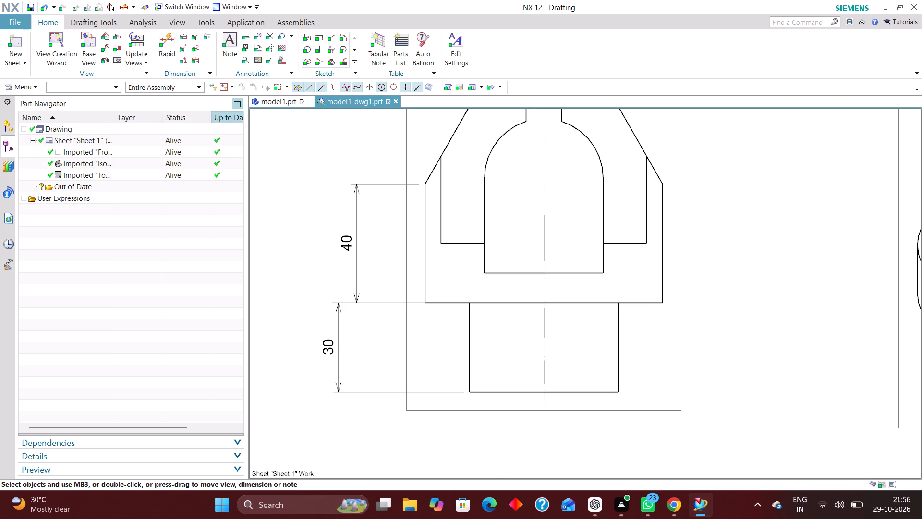
Add an overall height dimension to the front view, from the boss's bottom edge to the clevis top, outside the existing dimensions.
scroll(564, 355, down, 3)
scroll(563, 253, up, 2)
click(163, 36)
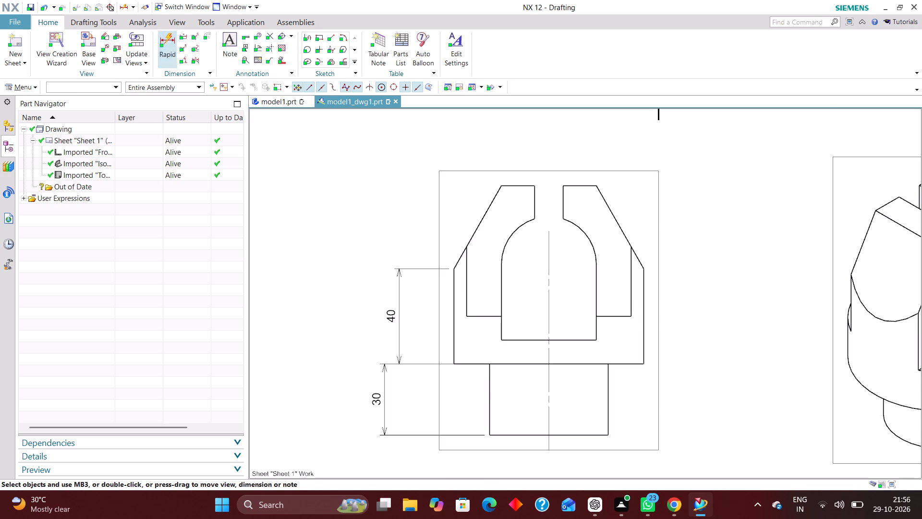
click(491, 435)
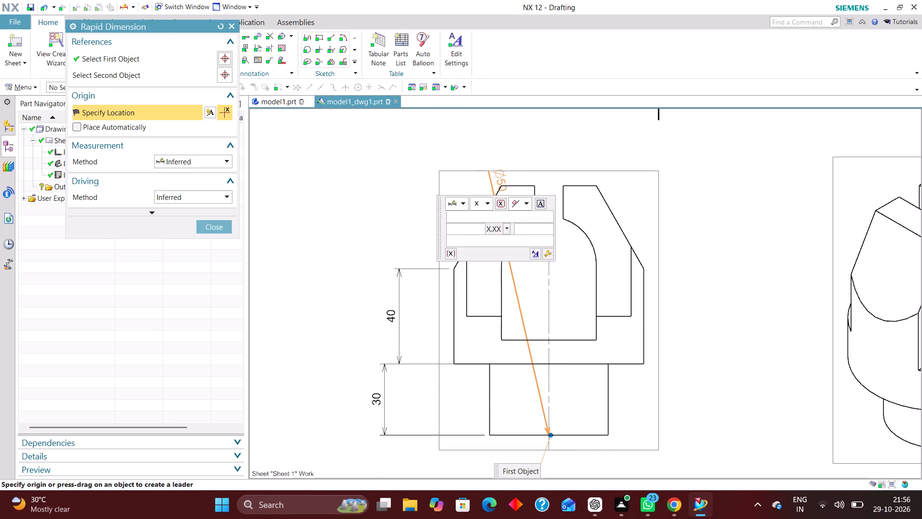
click(501, 185)
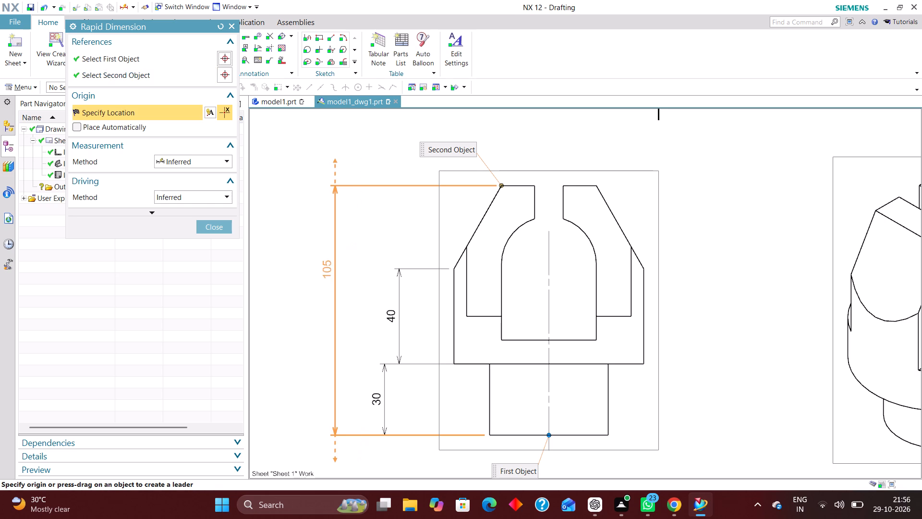
click(326, 296)
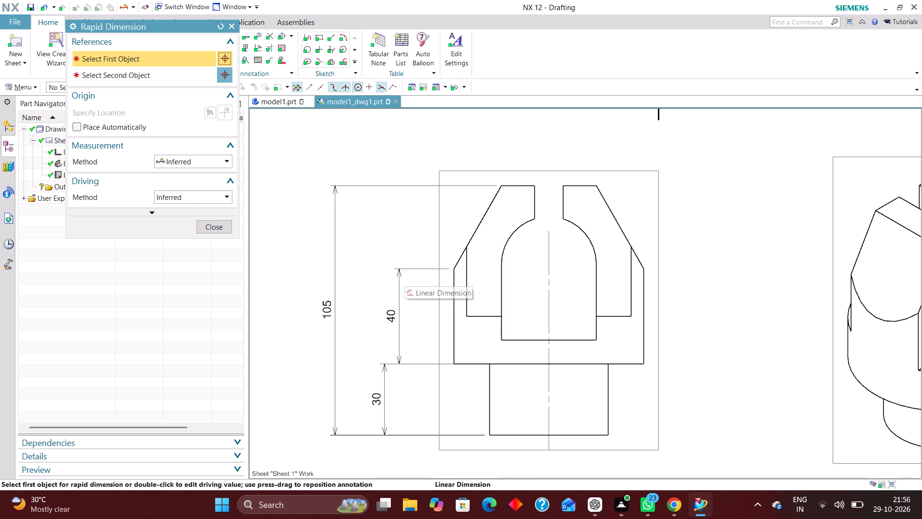
Dimension the width of the narrow slot opening between the clevis arms, placing it above the front view.
scroll(537, 183, up, 2)
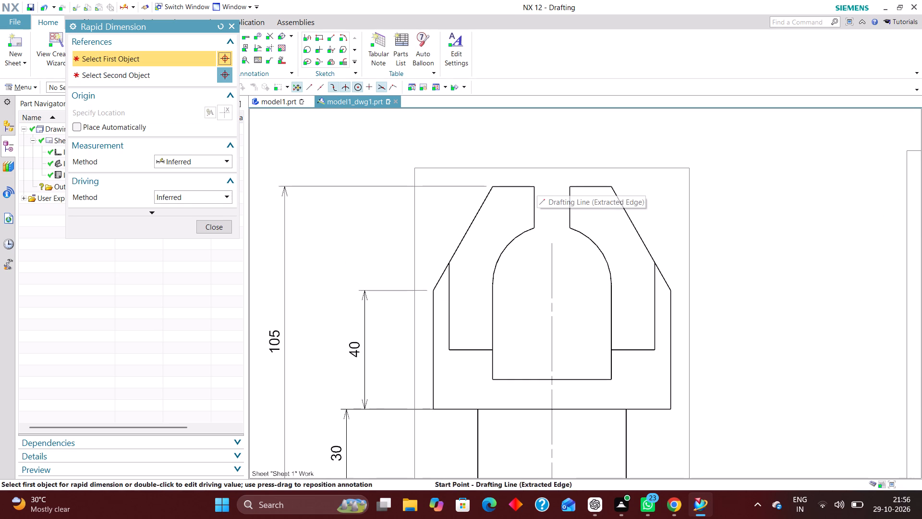
click(533, 185)
click(567, 185)
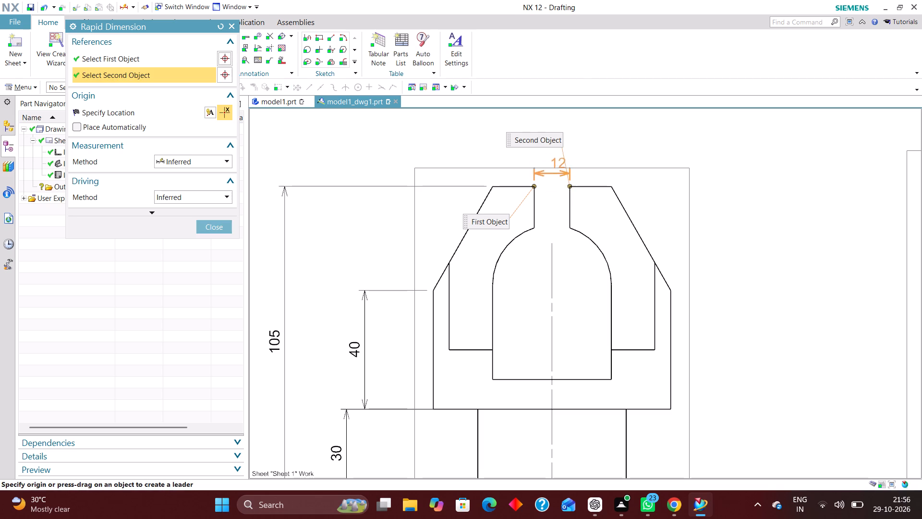
scroll(555, 244, down, 2)
scroll(550, 186, up, 3)
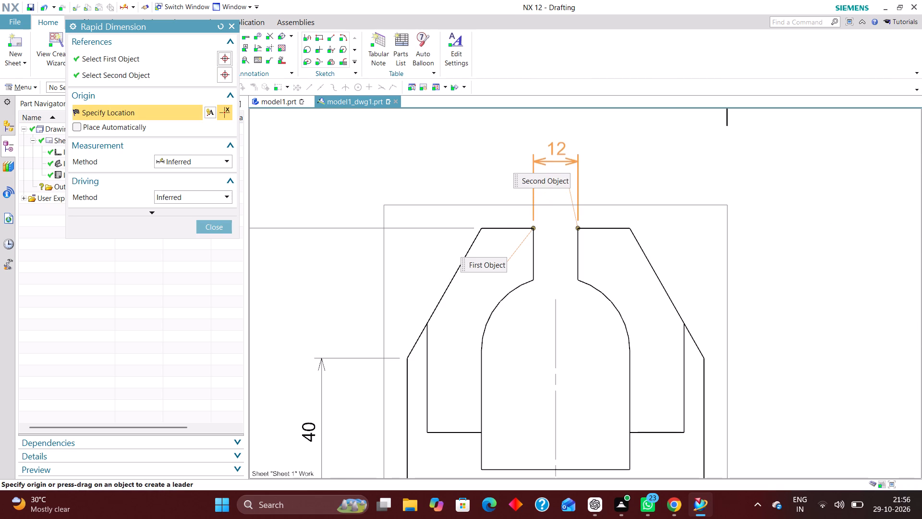
click(553, 147)
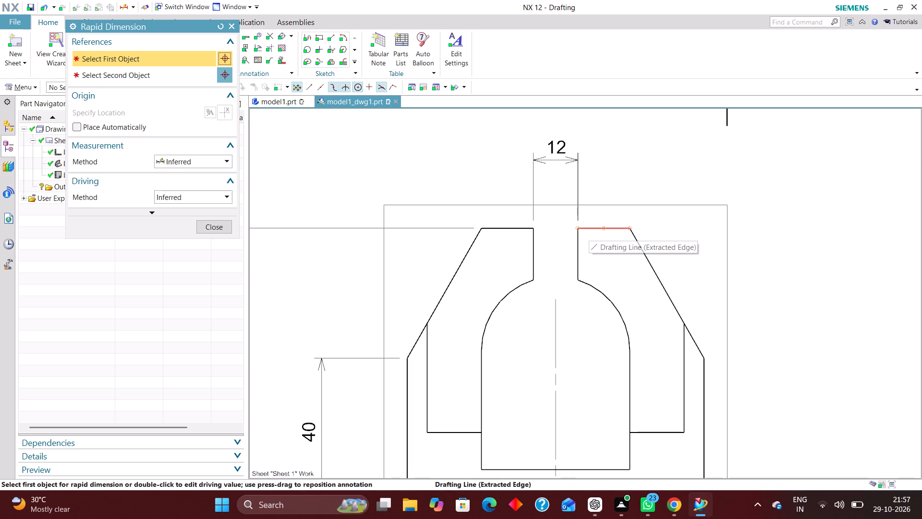
Dimension the vertical distance between the inner shoulder and the slot floor, placing it inside the front view's slot.
scroll(575, 231, down, 4)
scroll(639, 347, up, 1)
scroll(413, 229, down, 2)
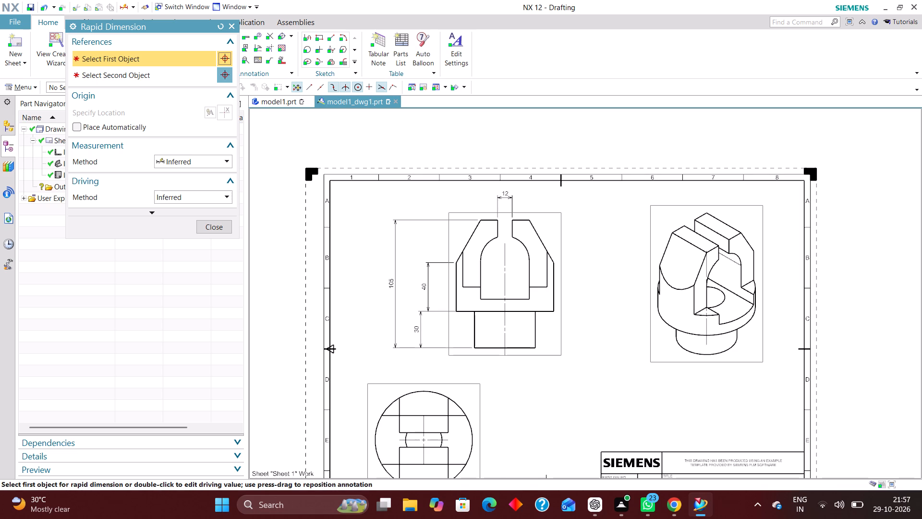
scroll(497, 291, up, 3)
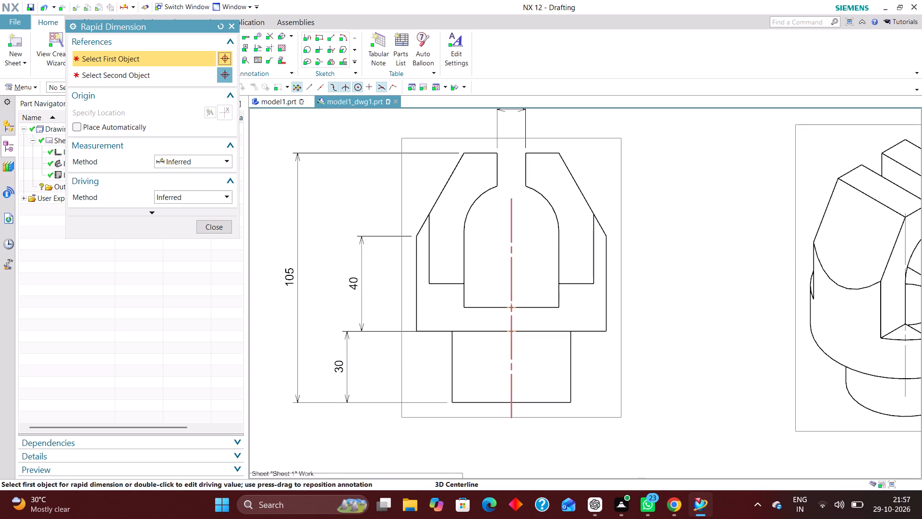
scroll(505, 295, up, 3)
click(428, 269)
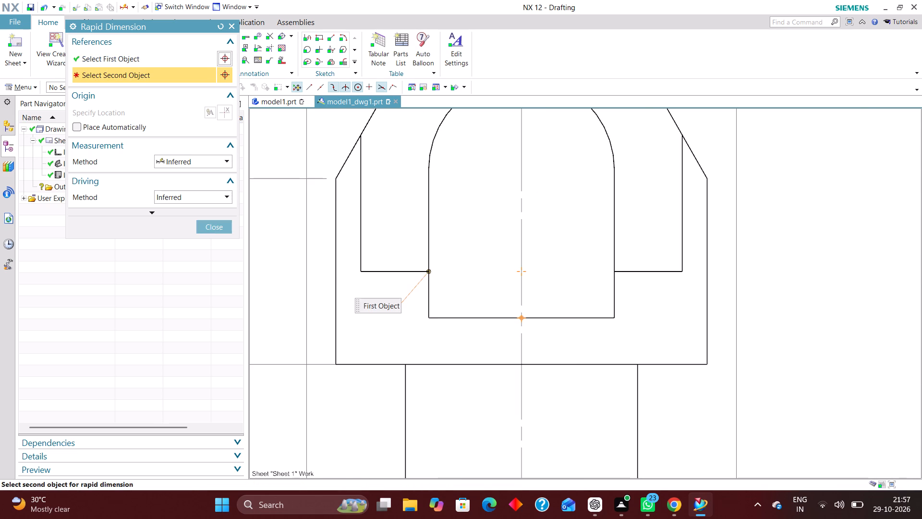
click(427, 317)
click(483, 292)
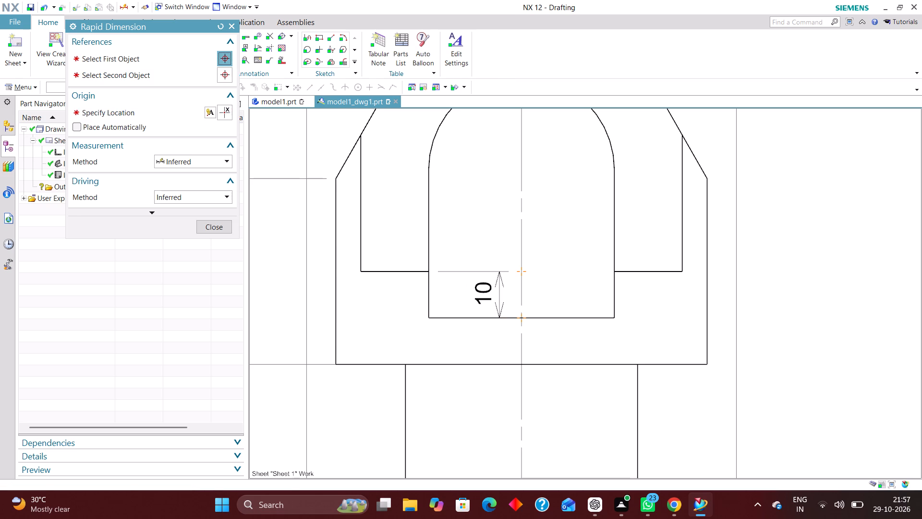
Dimension vertically from the right shoulder's outer corner to the lower end of the narrow slot opening, placed right of the front view.
scroll(564, 245, down, 3)
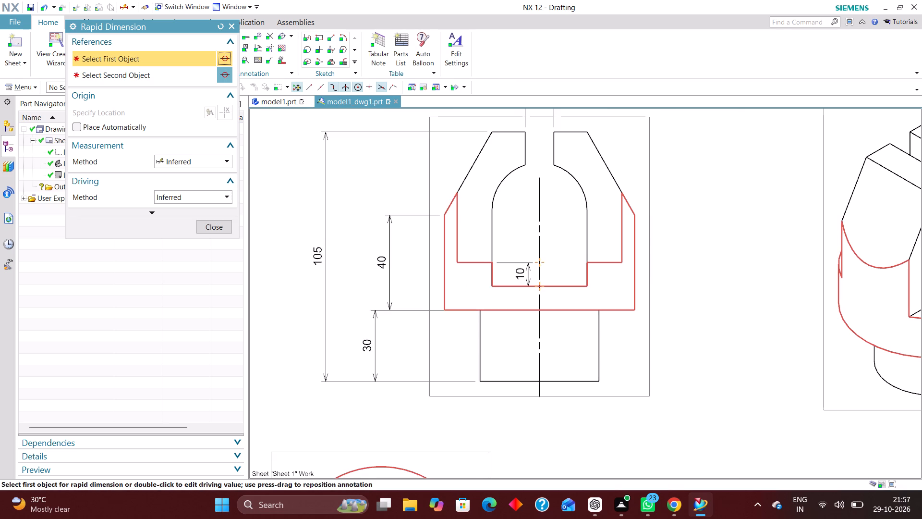
scroll(652, 272, up, 2)
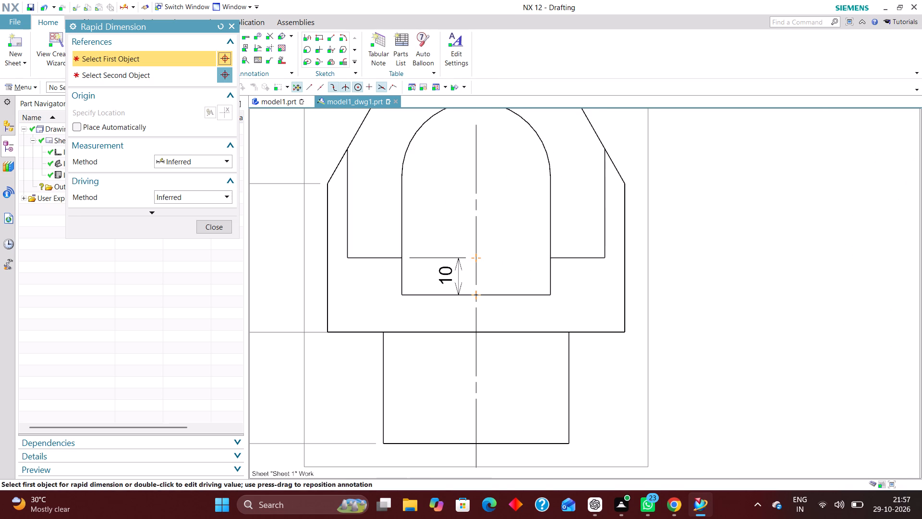
click(608, 258)
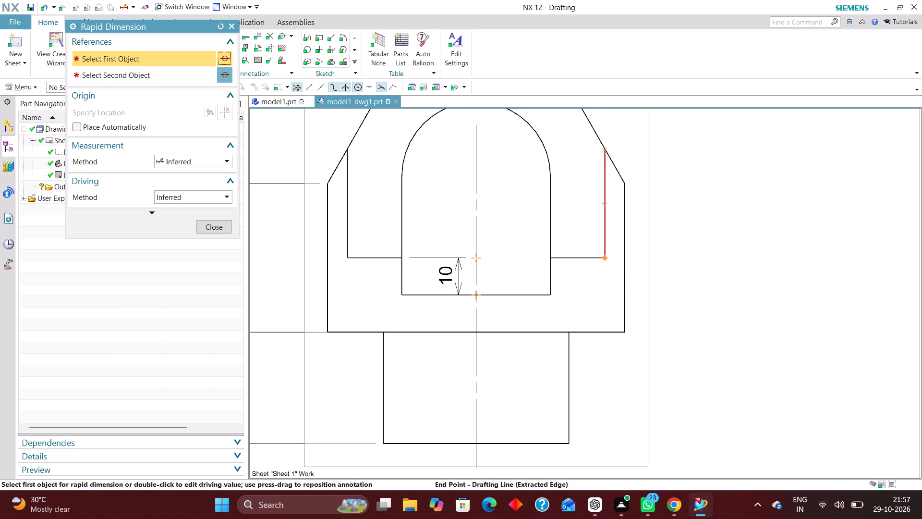
scroll(443, 210, down, 2)
scroll(459, 167, up, 3)
scroll(471, 211, down, 1)
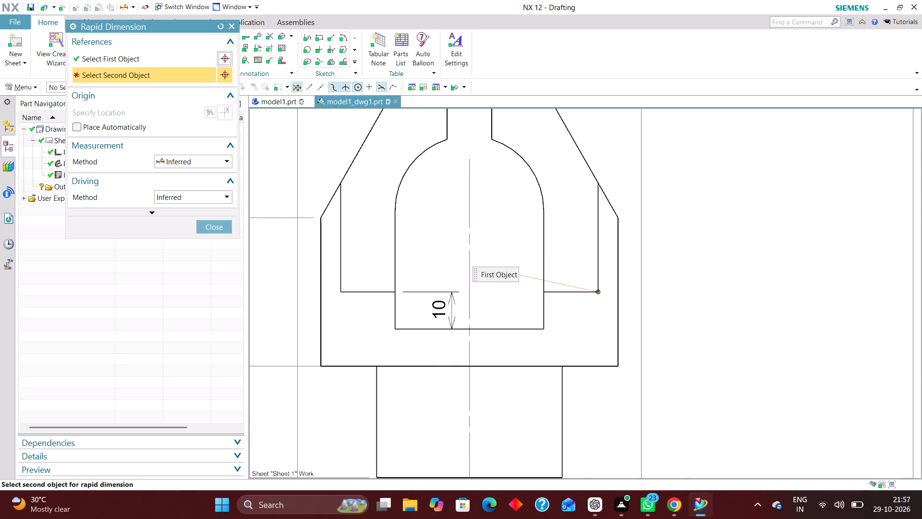
scroll(471, 213, down, 2)
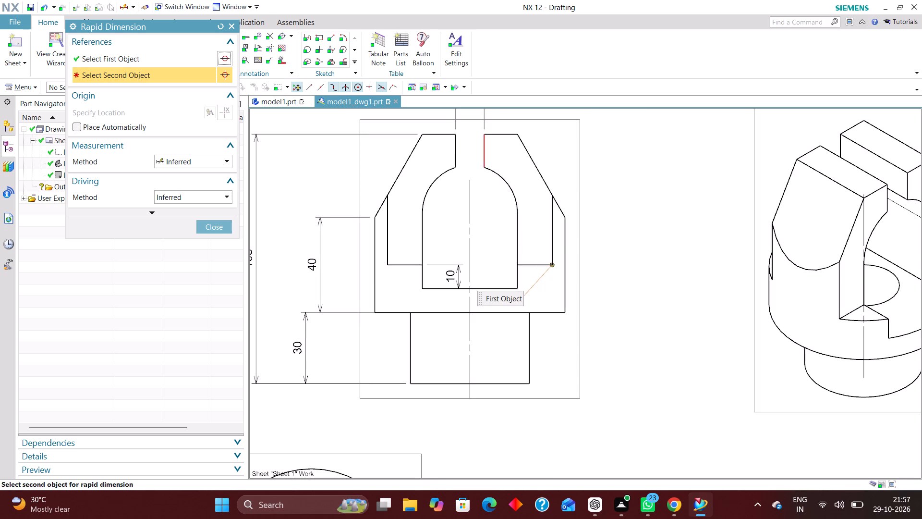
click(485, 167)
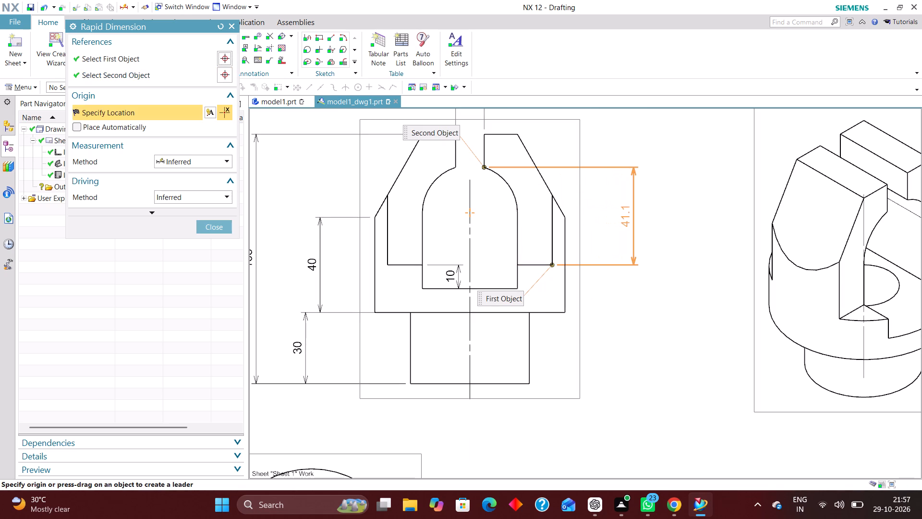
click(625, 214)
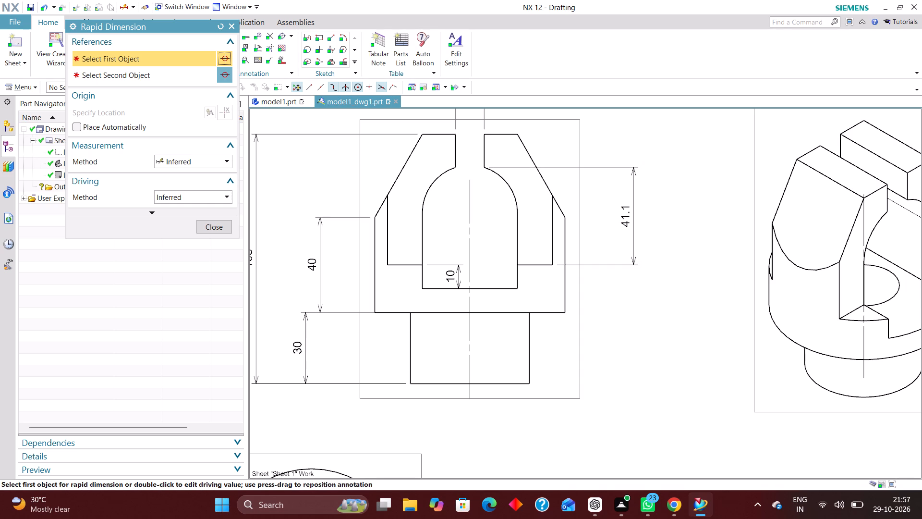
Dimension the right shoulder's height above the main body's base, placing it right of the front view.
click(563, 314)
click(552, 264)
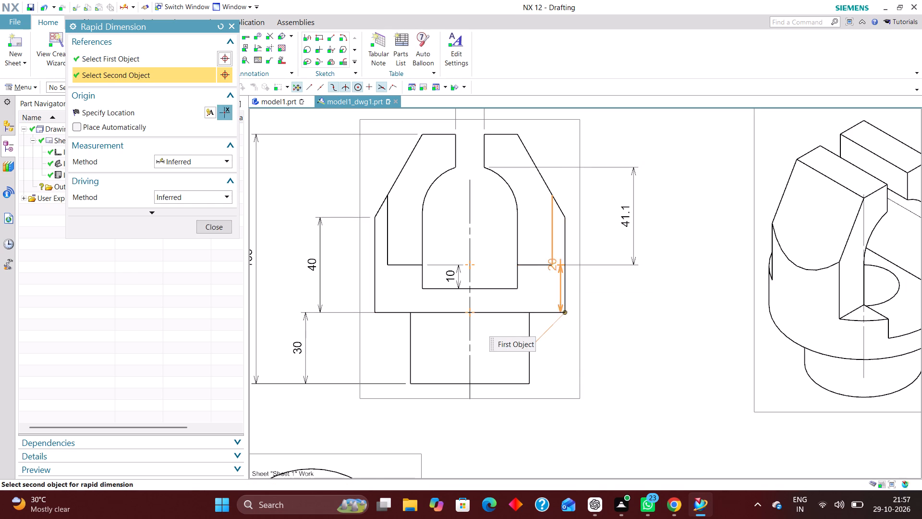
click(611, 290)
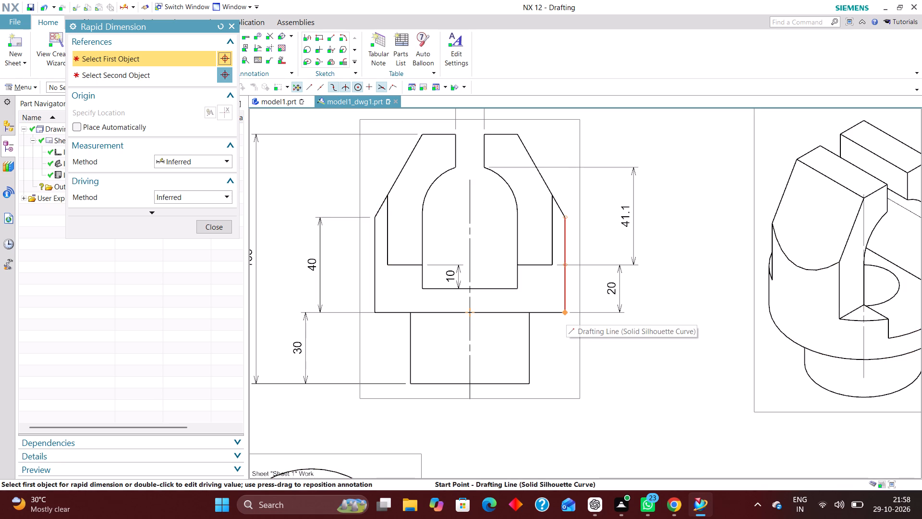
Dimension the height from the right shoulder to the clevis top, outside the other right-hand dimensions, and finish dimensioning.
click(553, 264)
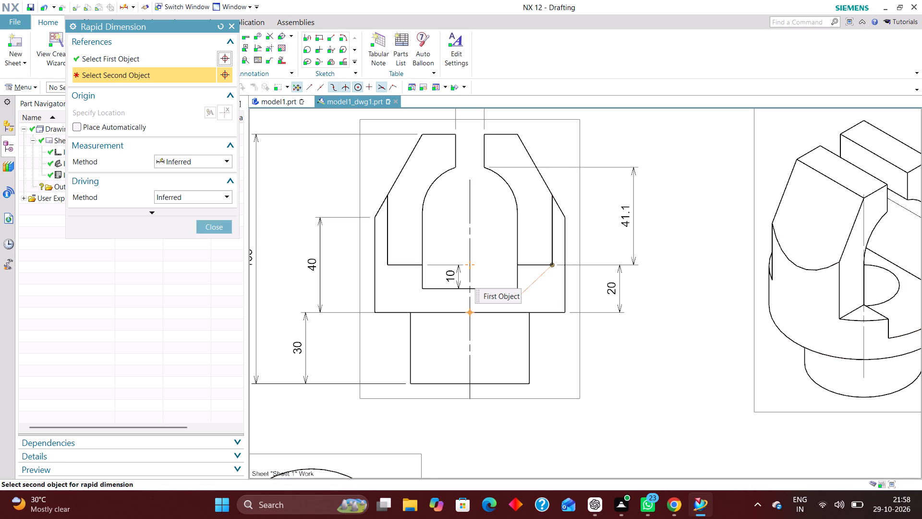
click(516, 133)
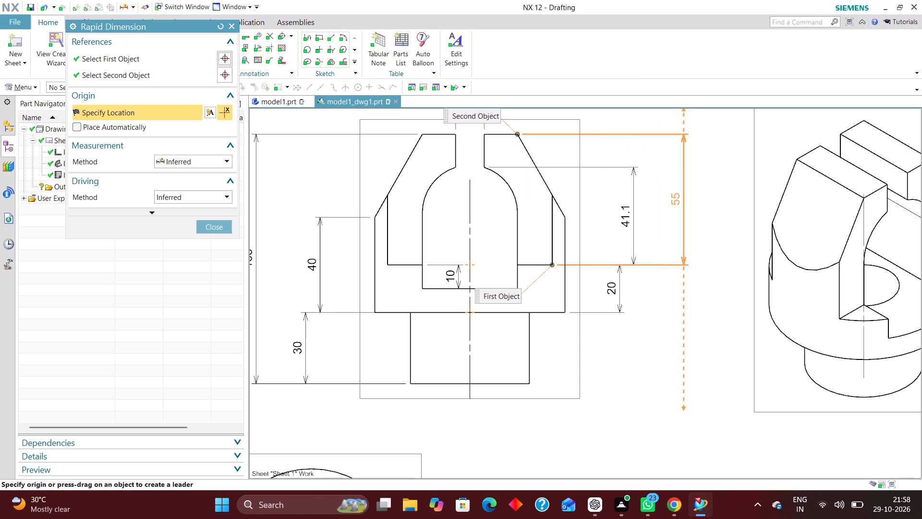
click(677, 199)
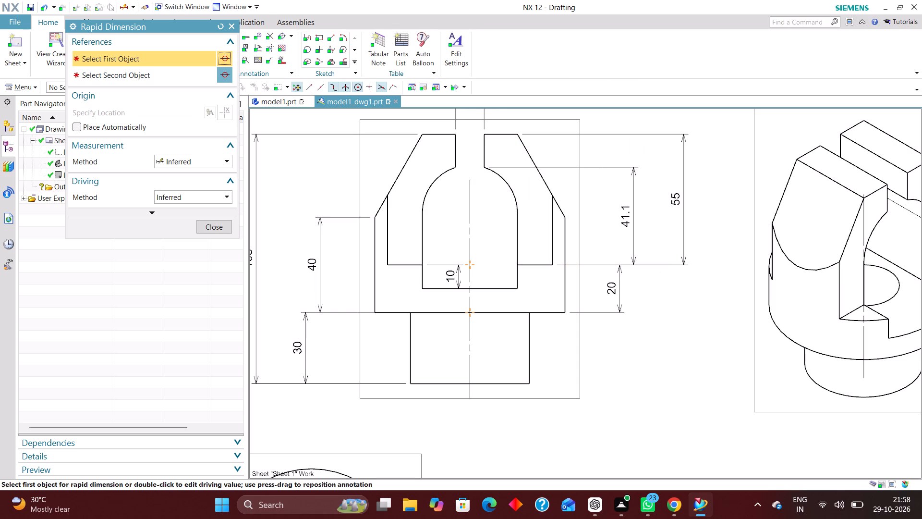
scroll(492, 294, down, 2)
scroll(475, 263, up, 1)
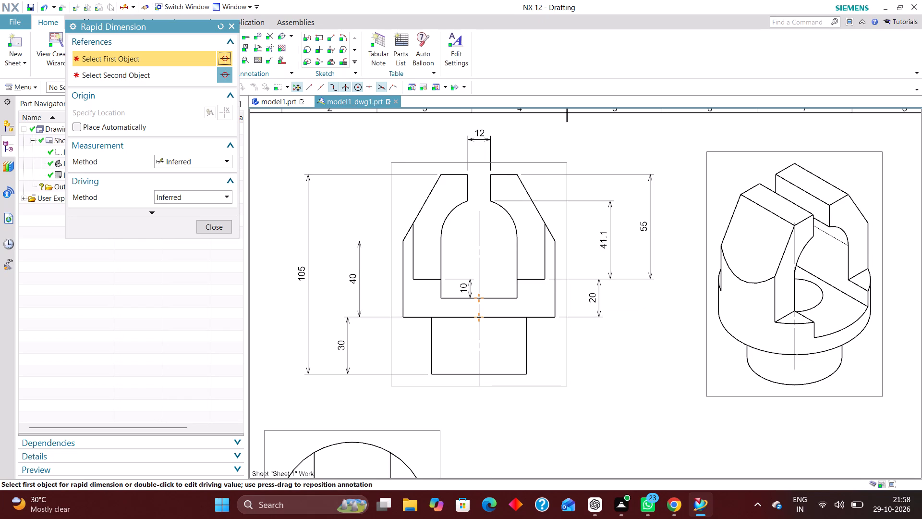
click(209, 226)
Switch to the model1.prt model to view the 3D clevis mount.
click(286, 99)
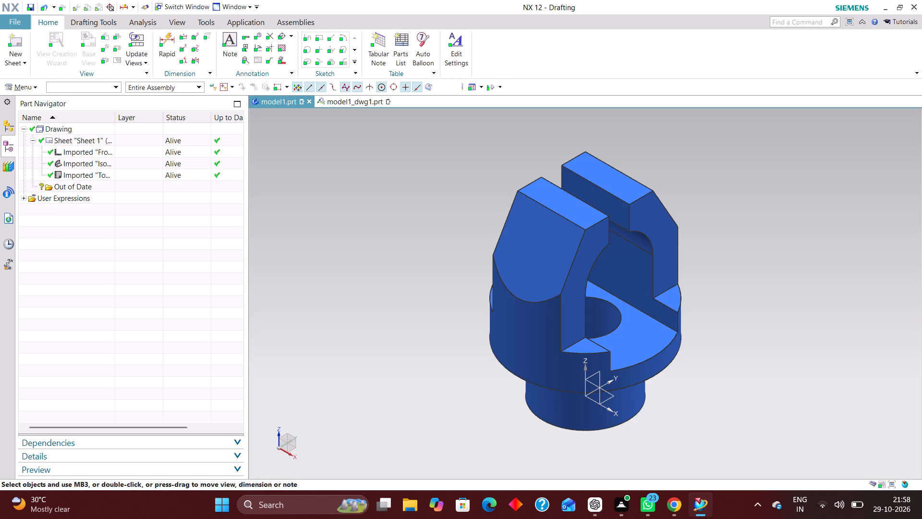
Open Sketch (6), the arched slot profile, for editing with rollback.
scroll(490, 290, down, 1)
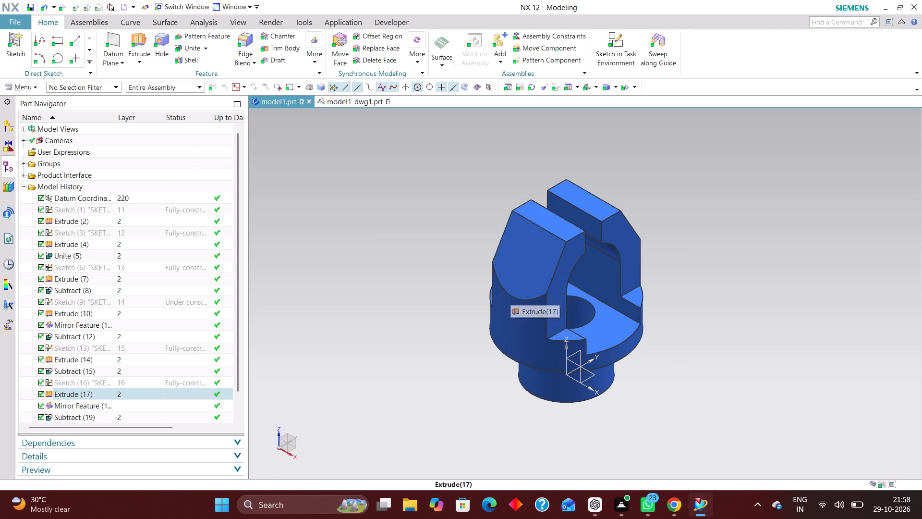
scroll(121, 354, down, 1)
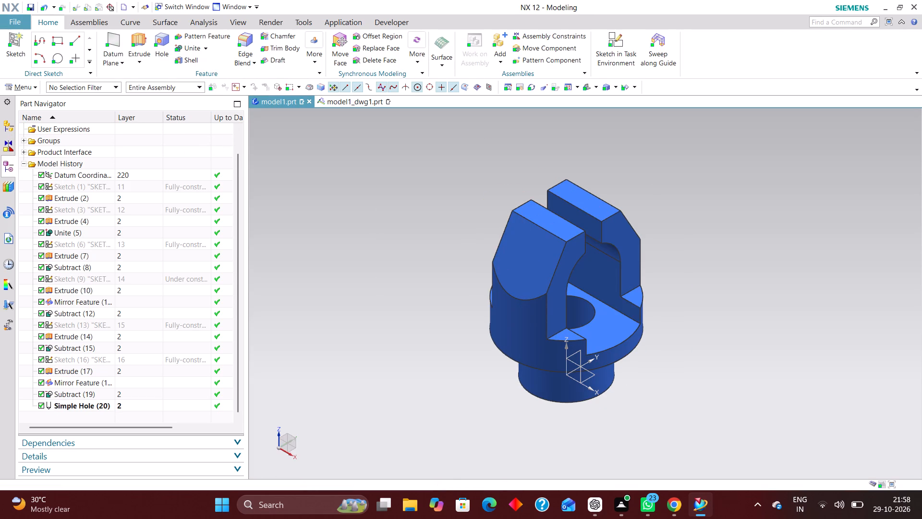
click(112, 283)
click(105, 323)
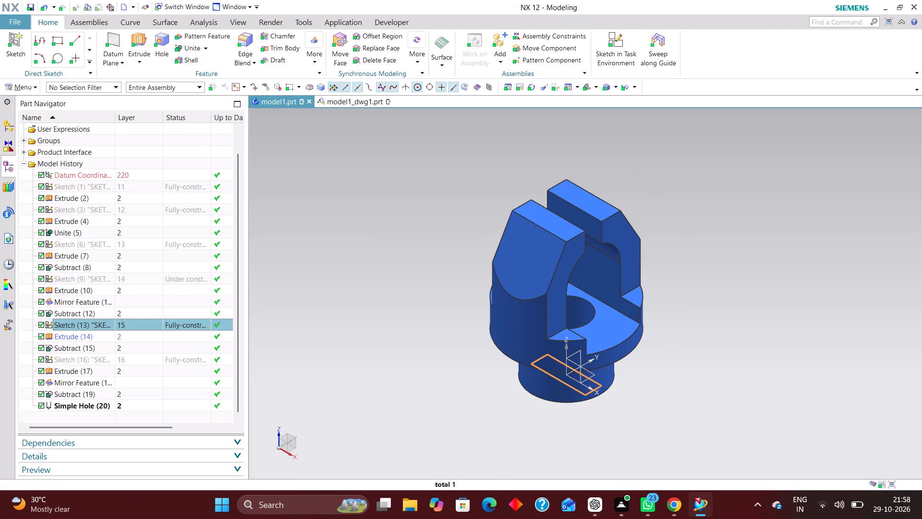
click(100, 242)
right_click(95, 243)
click(150, 238)
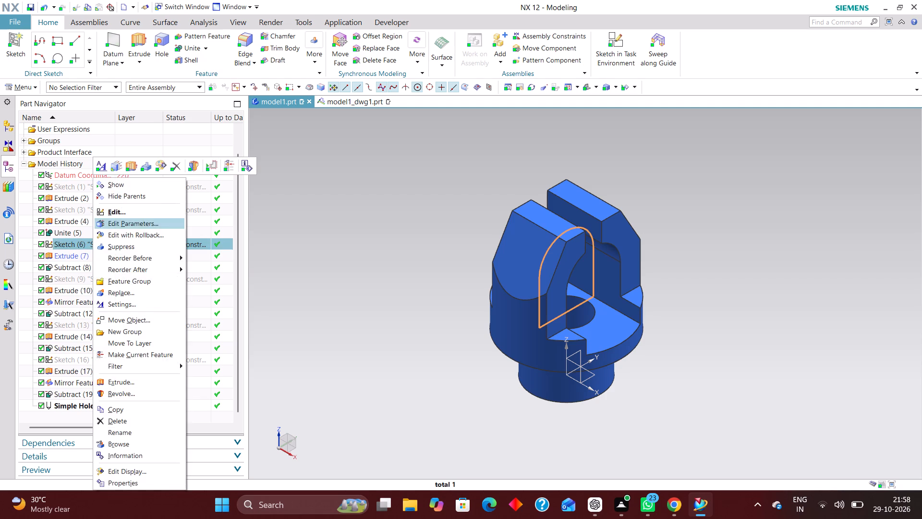
scroll(449, 226, down, 2)
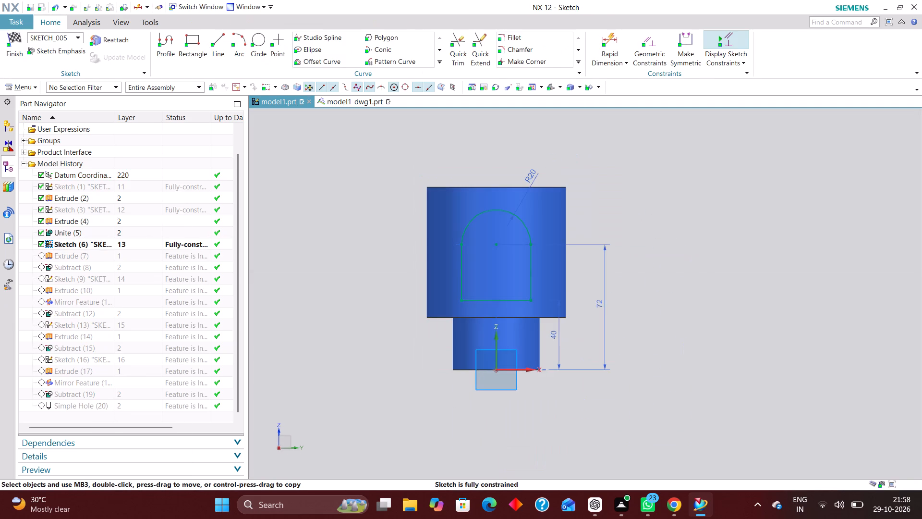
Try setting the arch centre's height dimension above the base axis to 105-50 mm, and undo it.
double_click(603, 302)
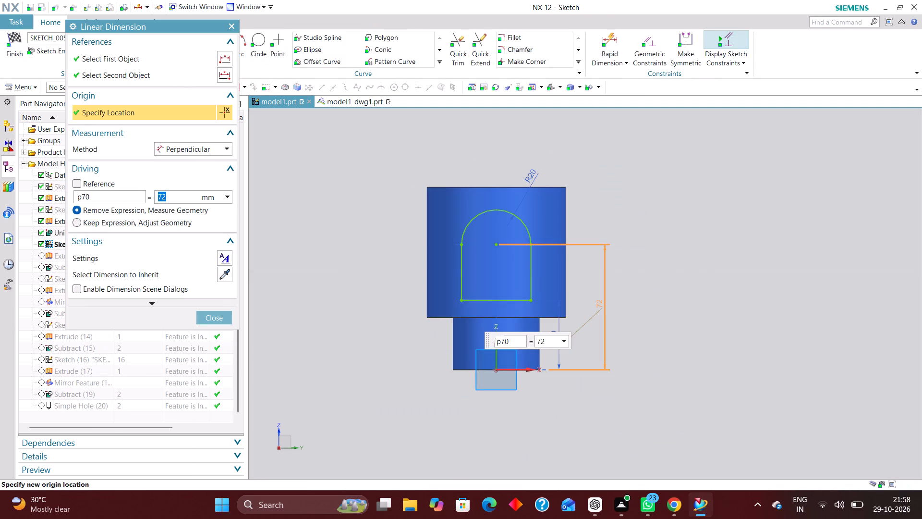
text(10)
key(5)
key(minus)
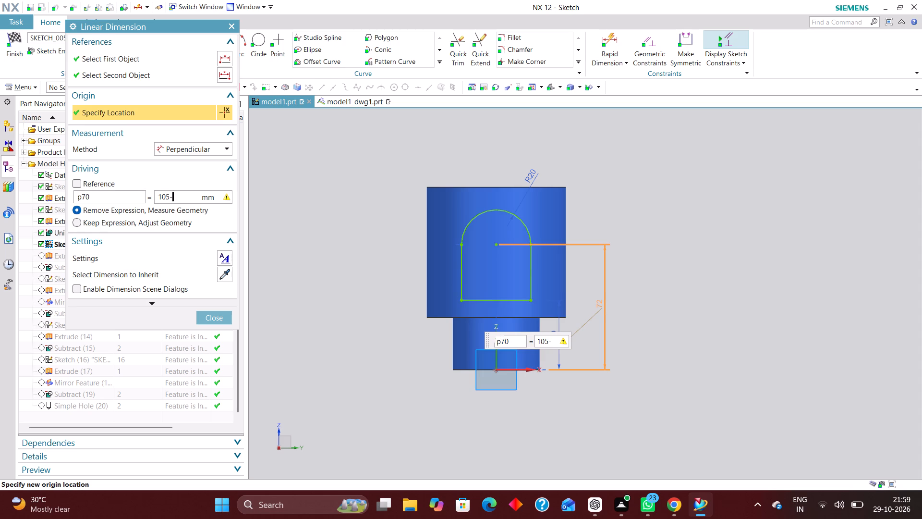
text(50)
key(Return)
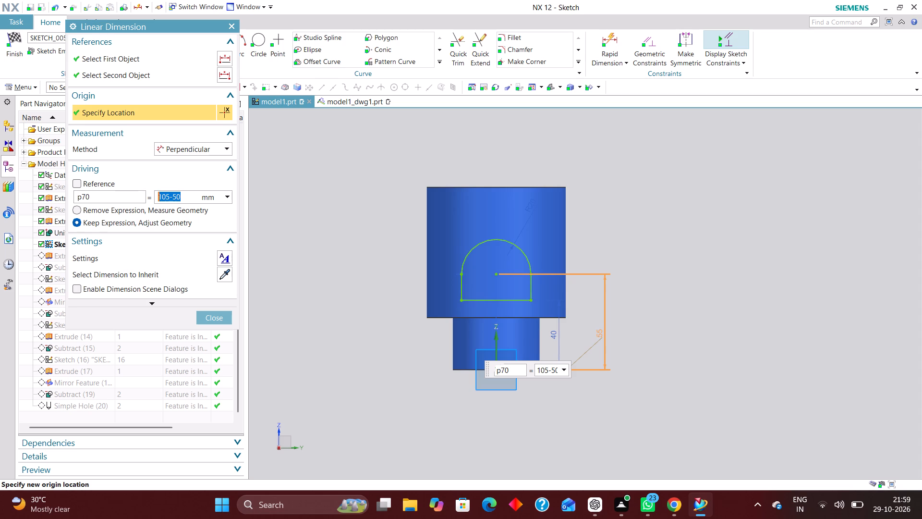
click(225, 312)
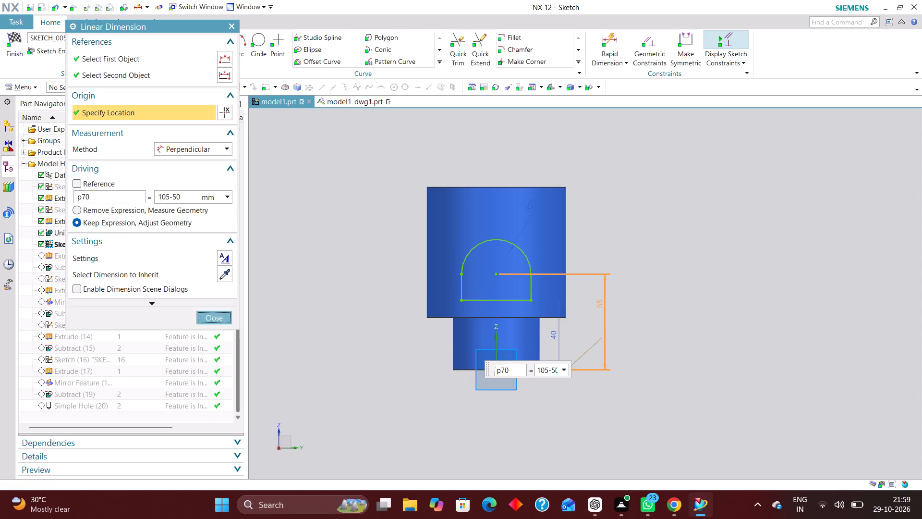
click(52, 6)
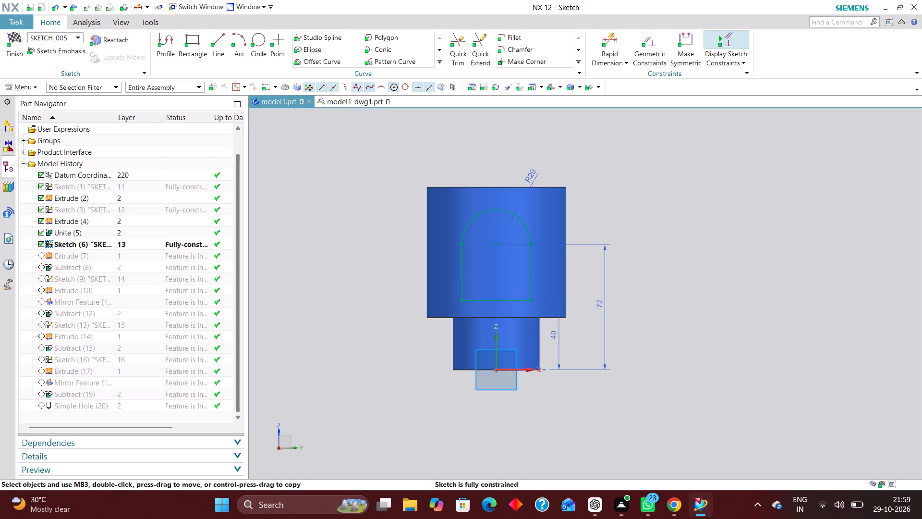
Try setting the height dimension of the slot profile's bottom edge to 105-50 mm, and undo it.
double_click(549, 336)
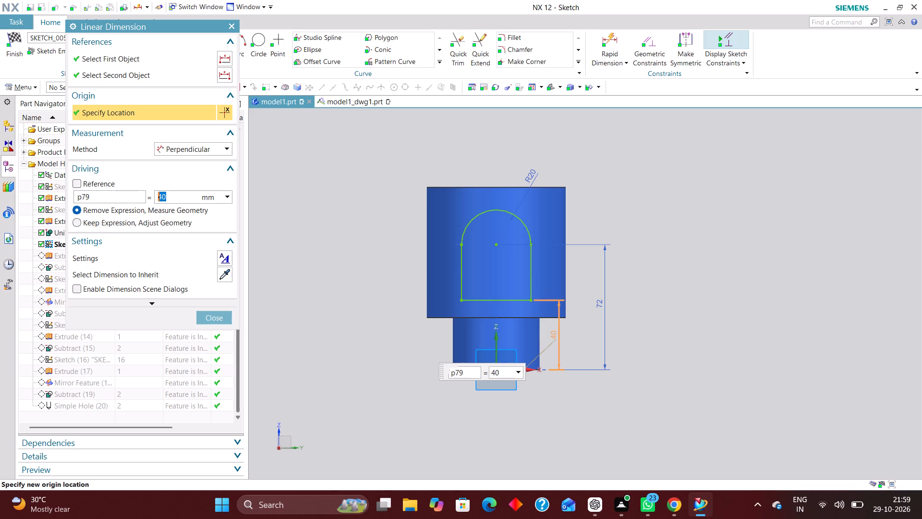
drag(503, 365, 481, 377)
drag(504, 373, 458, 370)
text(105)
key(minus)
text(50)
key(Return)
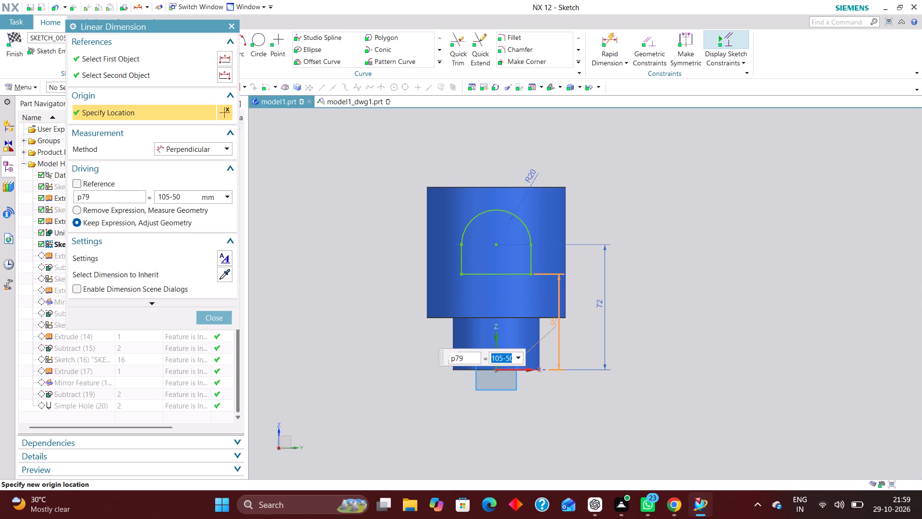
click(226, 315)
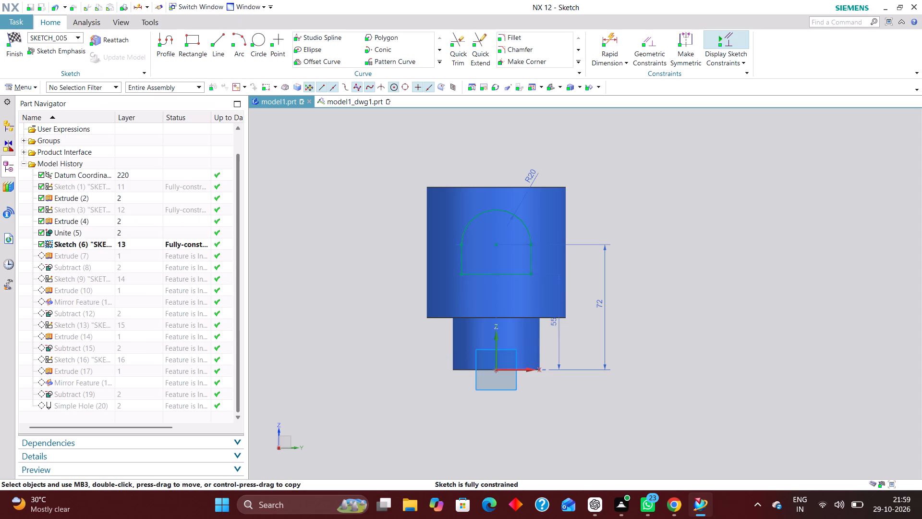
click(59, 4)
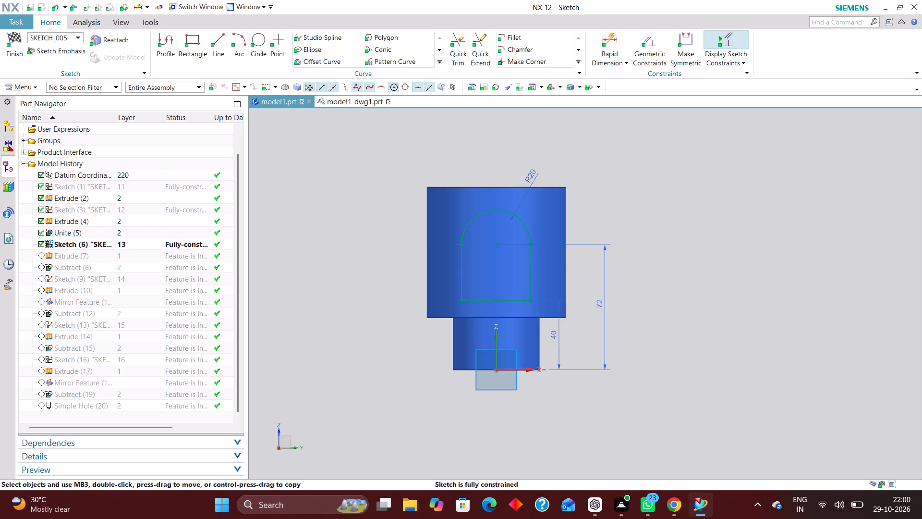
Delete the 72 mm height dimension that locates the arch centre in the slot sketch.
right_drag(606, 304, 574, 302)
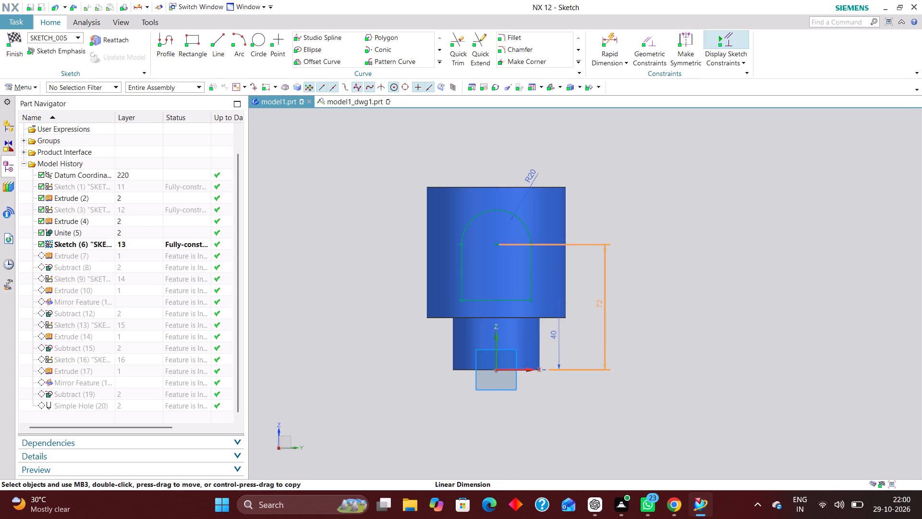
right_drag(574, 302, 538, 315)
click(651, 37)
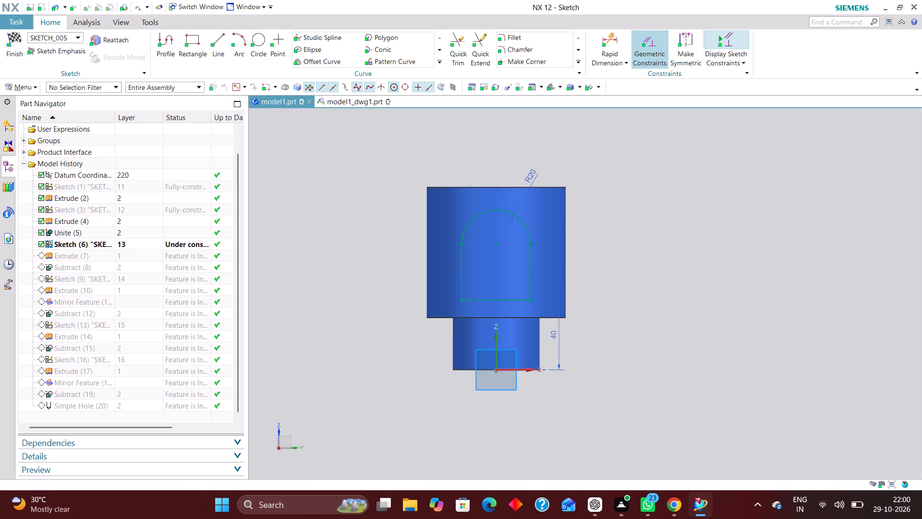
Dimension from the horizontal base axis to the top of the arch as 105-12 mm and finish the sketch.
click(607, 34)
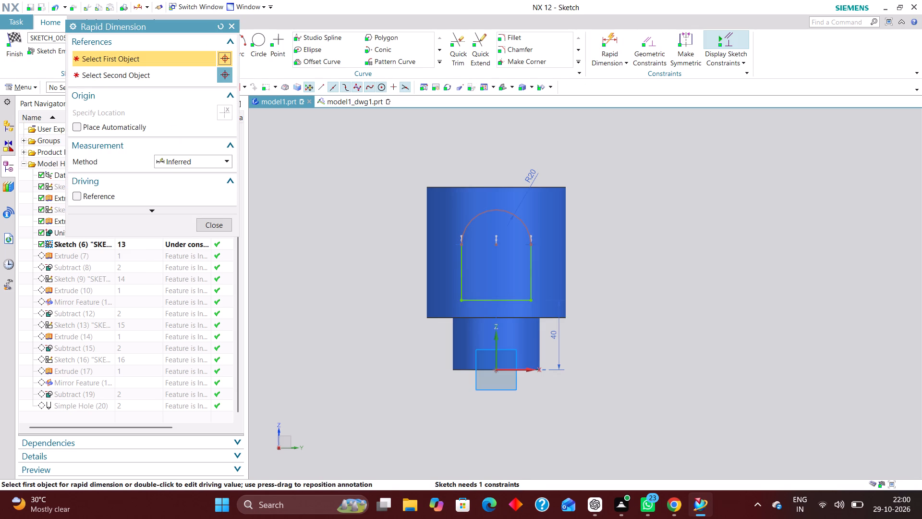
click(529, 368)
click(495, 210)
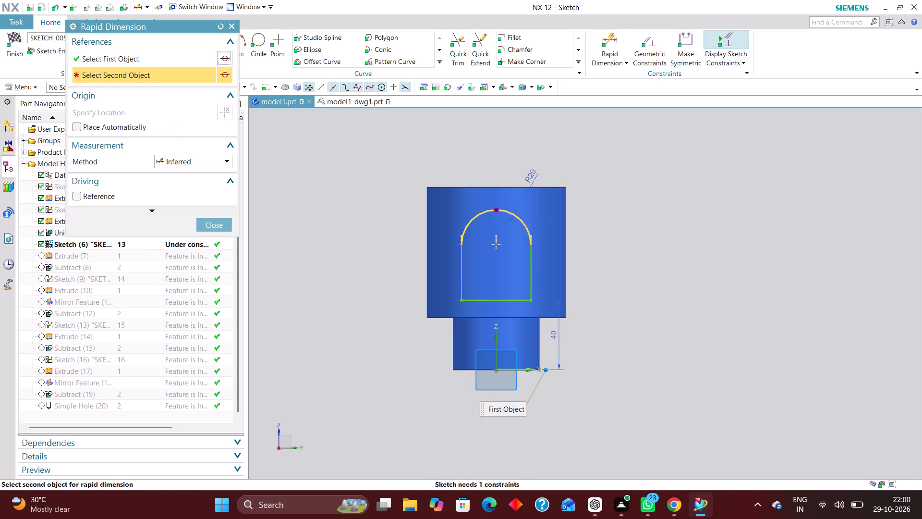
click(620, 289)
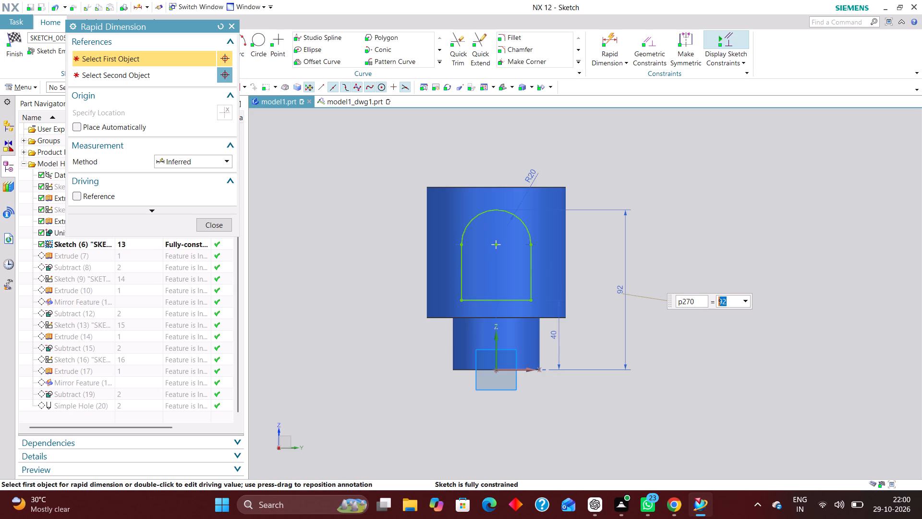
text(105-12)
key(Return)
key(Return)
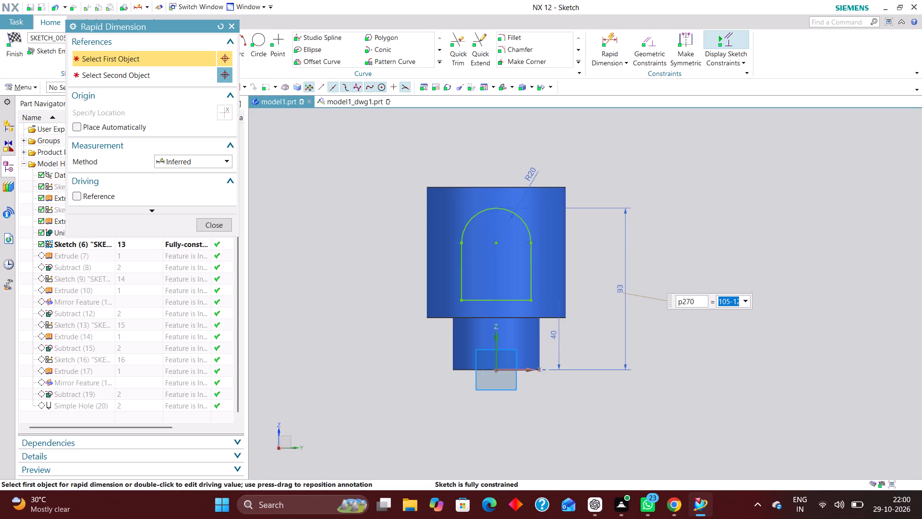
click(214, 226)
click(13, 37)
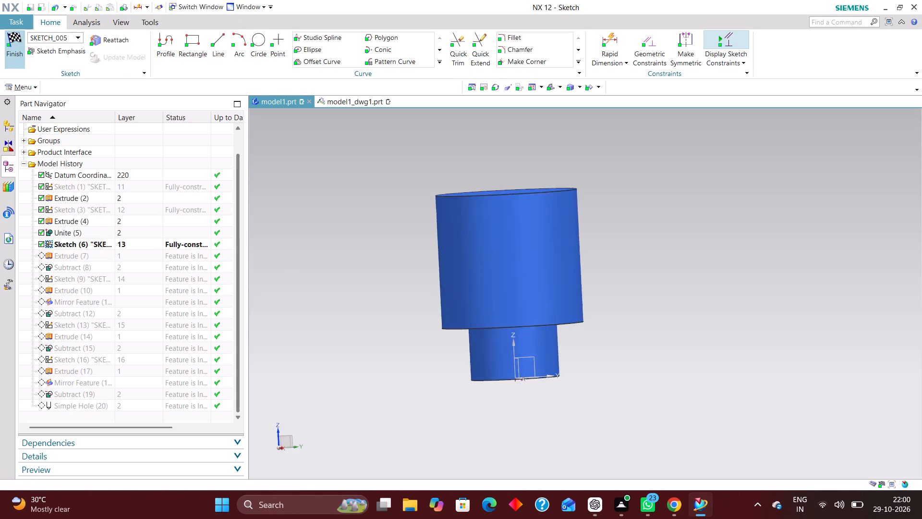
Switch to the model1_dwg1.prt drawing and update its out-of-date views.
click(367, 97)
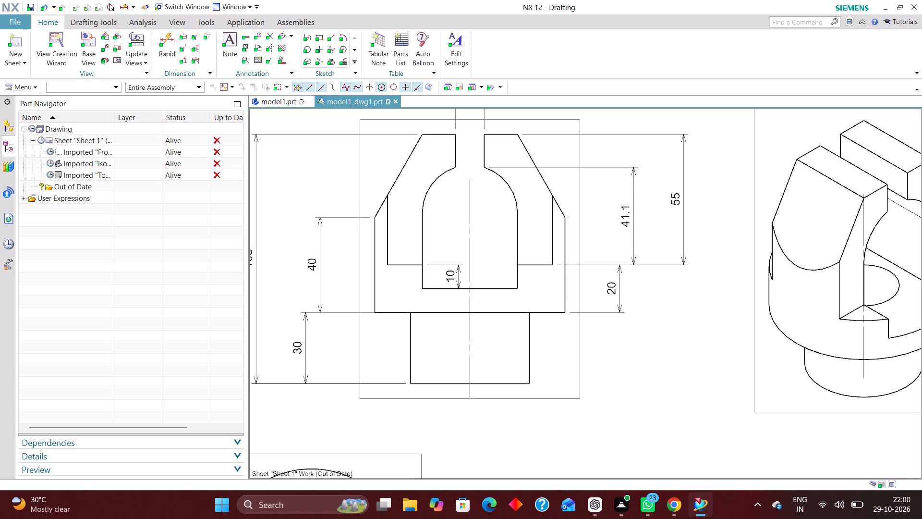
click(33, 127)
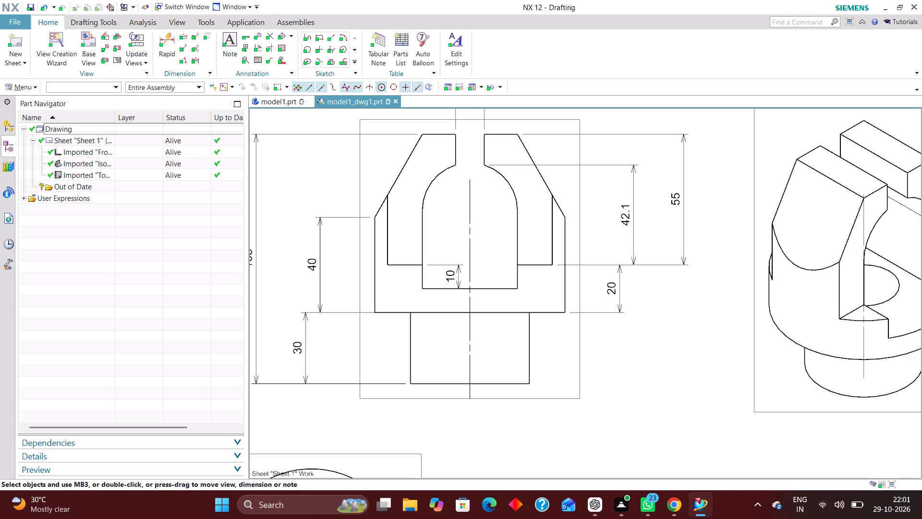
Return to model1.prt and examine the section sketch of the side-cut Extrude (10), leaving it without edits.
click(265, 106)
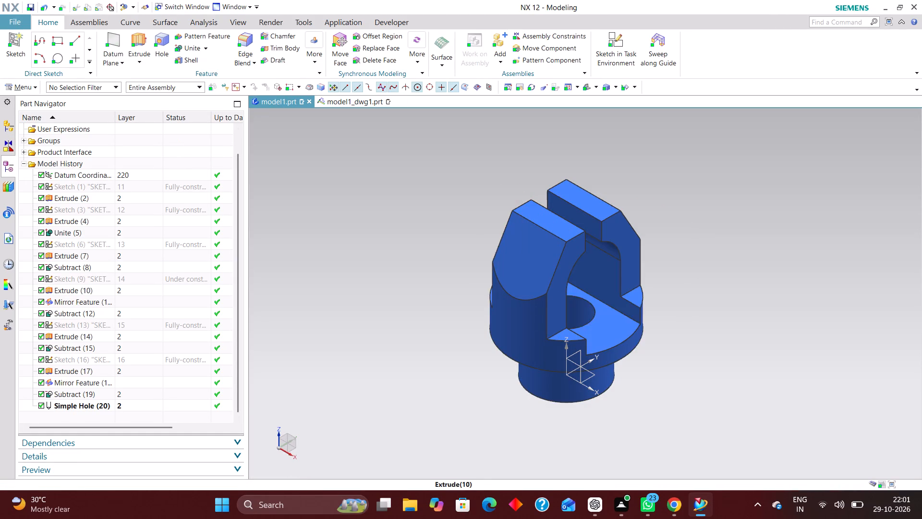
double_click(562, 334)
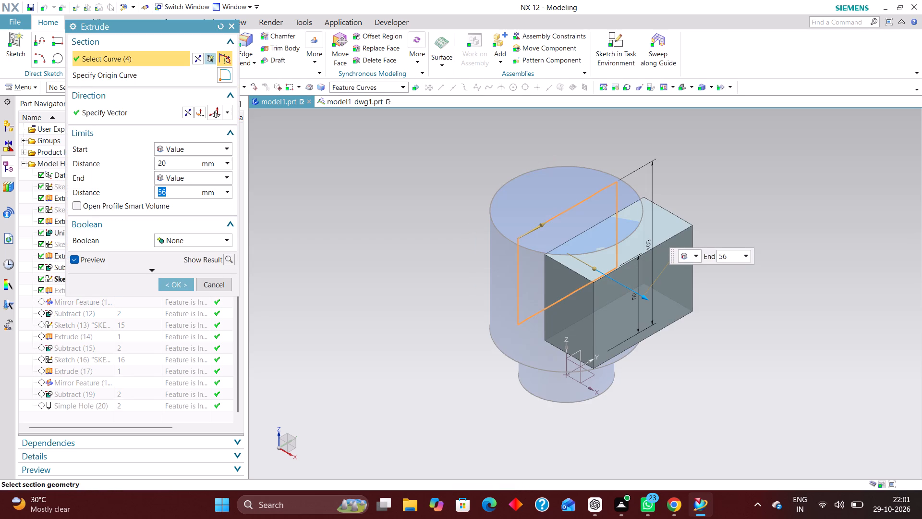
click(211, 59)
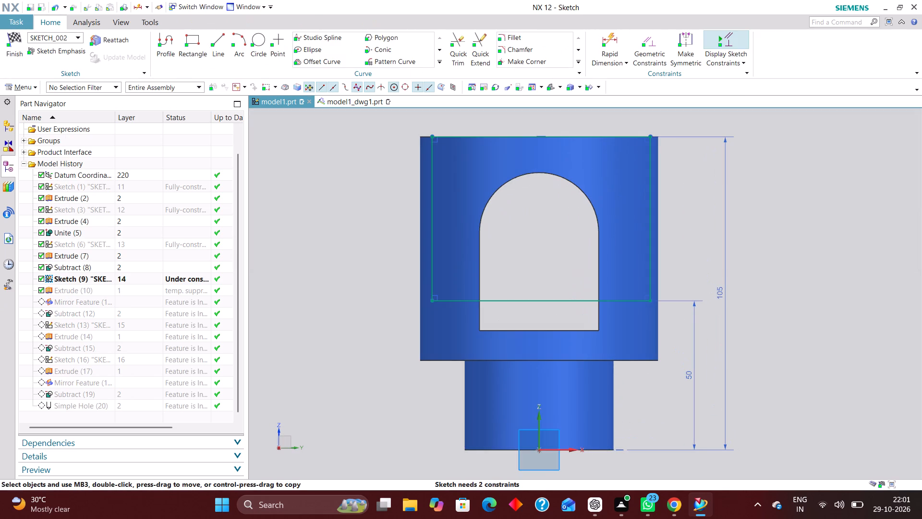
scroll(687, 357, down, 2)
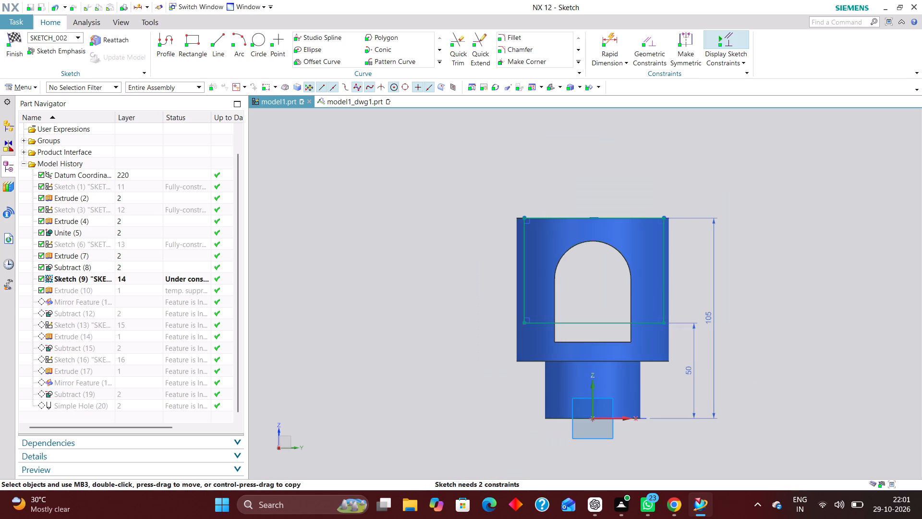
click(13, 42)
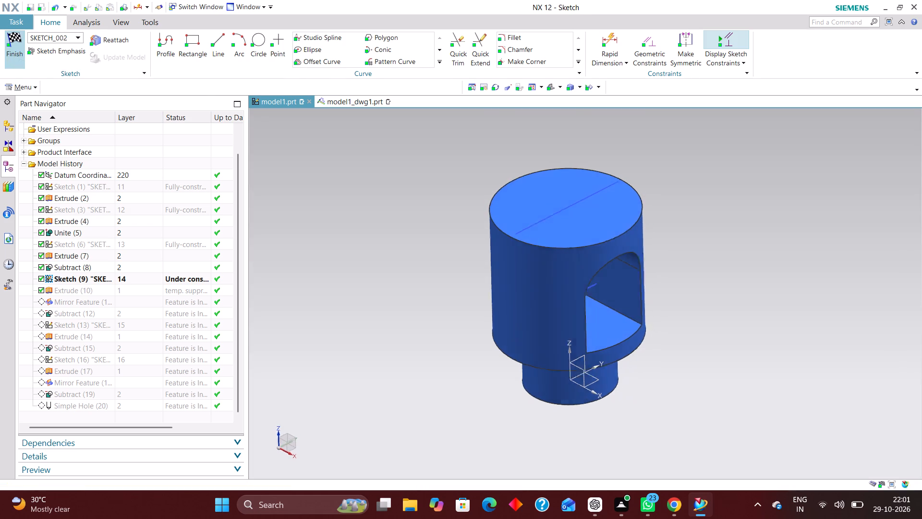
click(214, 282)
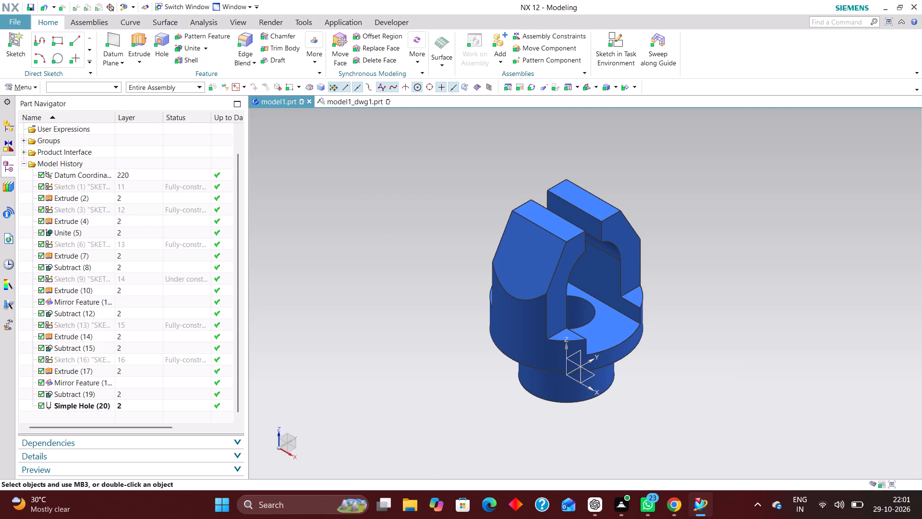
Examine the model history features and the dimensions of the side-cut profile, Sketch (9), leaving the sketch without edits.
click(96, 219)
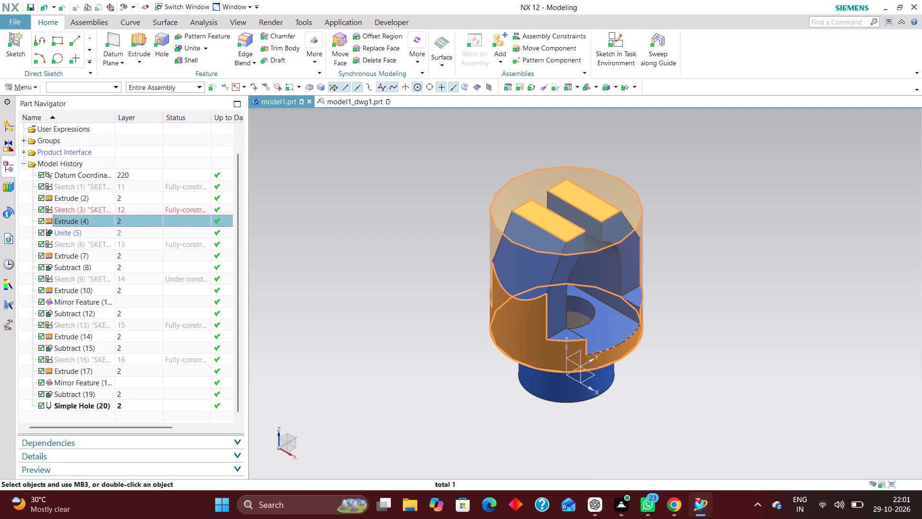
right_click(100, 215)
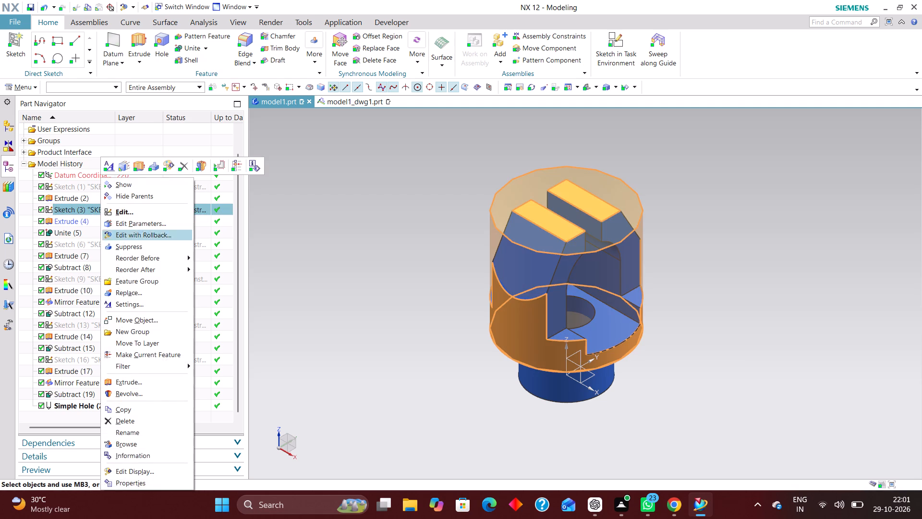
click(96, 257)
click(97, 291)
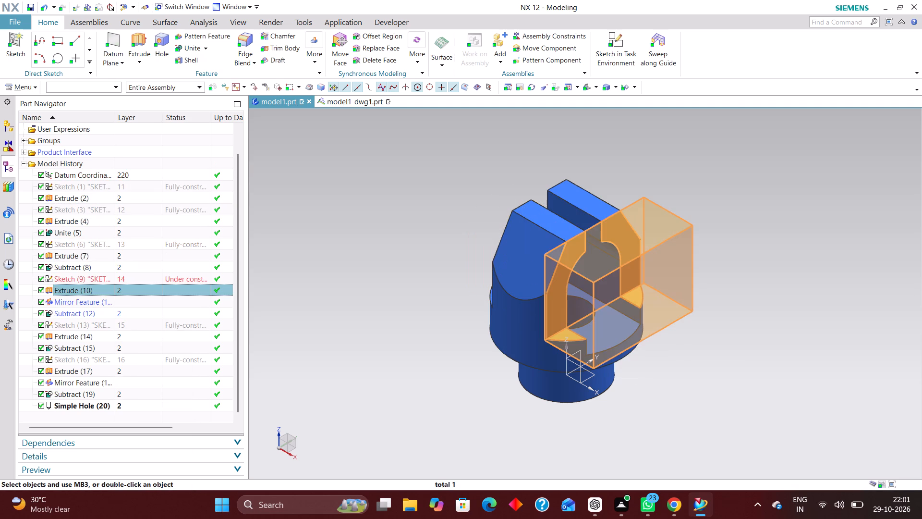
click(99, 198)
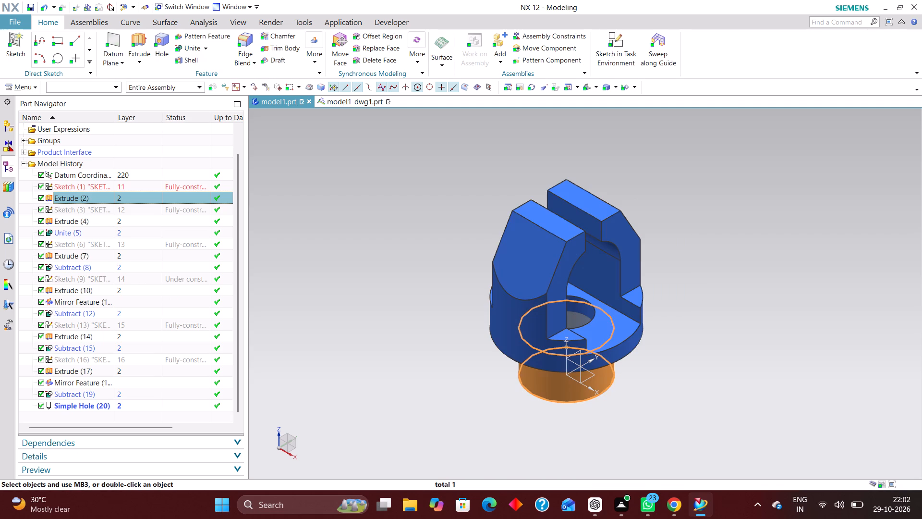
click(116, 322)
click(152, 278)
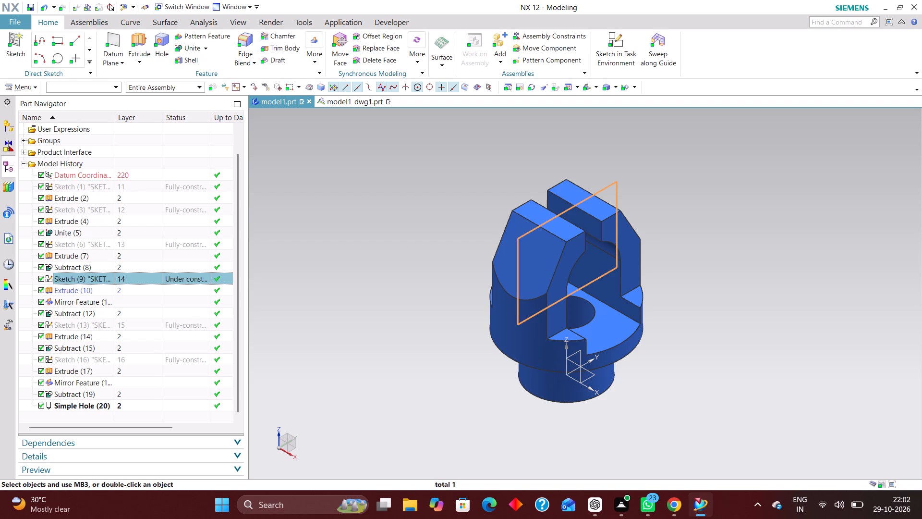
right_click(150, 276)
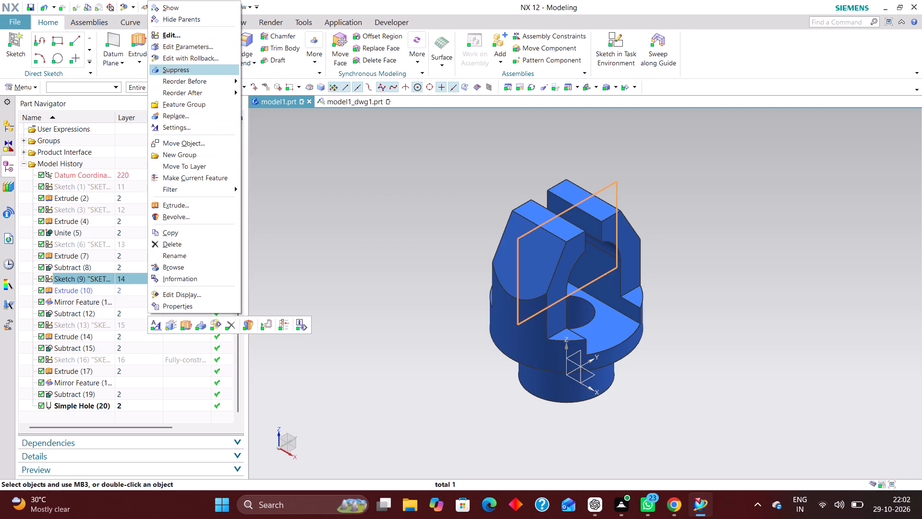
click(178, 59)
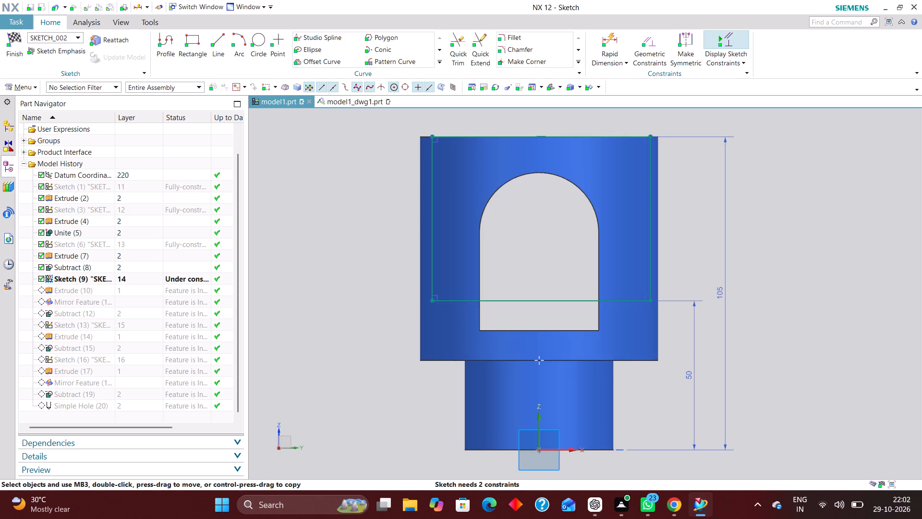
click(14, 36)
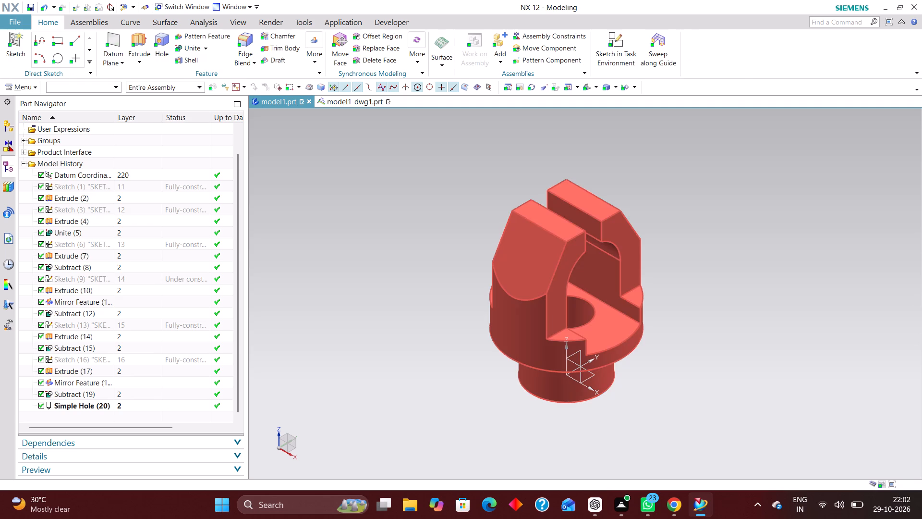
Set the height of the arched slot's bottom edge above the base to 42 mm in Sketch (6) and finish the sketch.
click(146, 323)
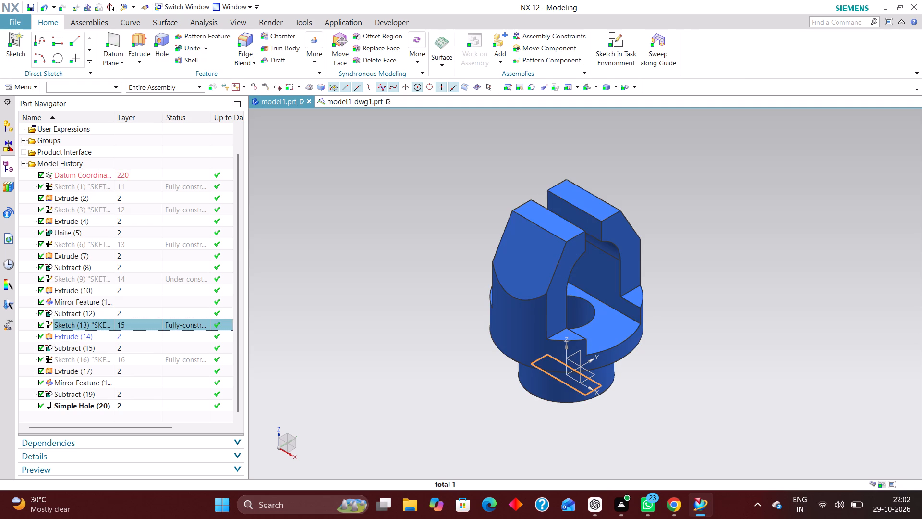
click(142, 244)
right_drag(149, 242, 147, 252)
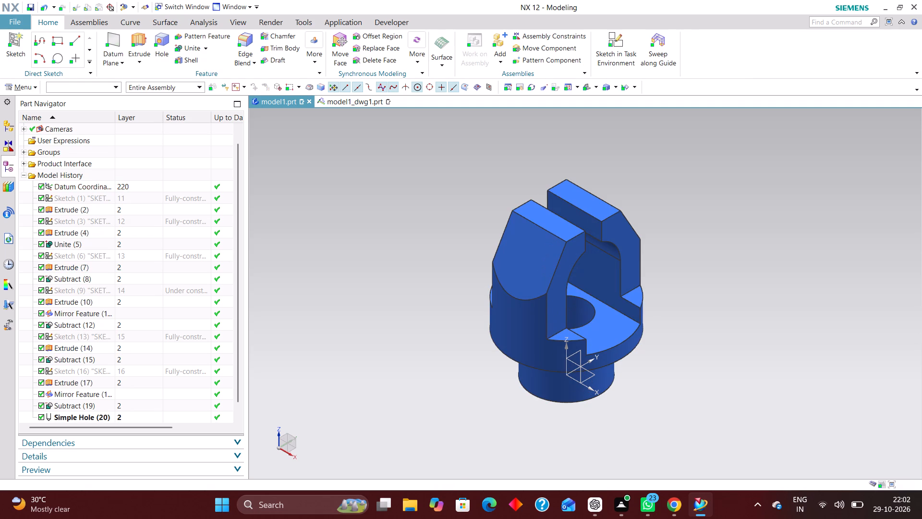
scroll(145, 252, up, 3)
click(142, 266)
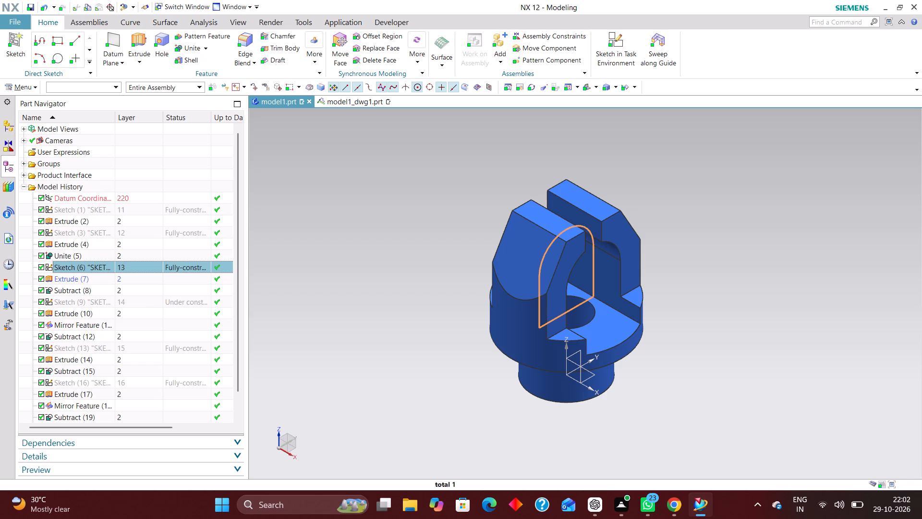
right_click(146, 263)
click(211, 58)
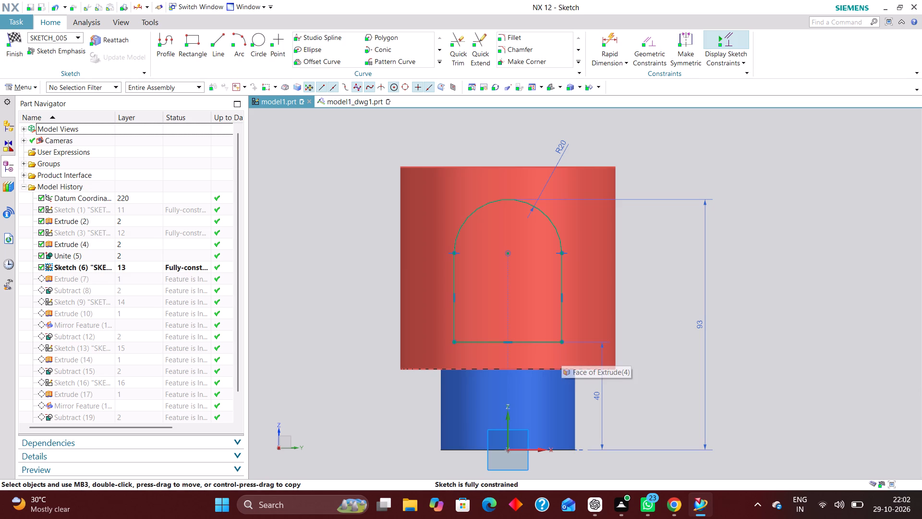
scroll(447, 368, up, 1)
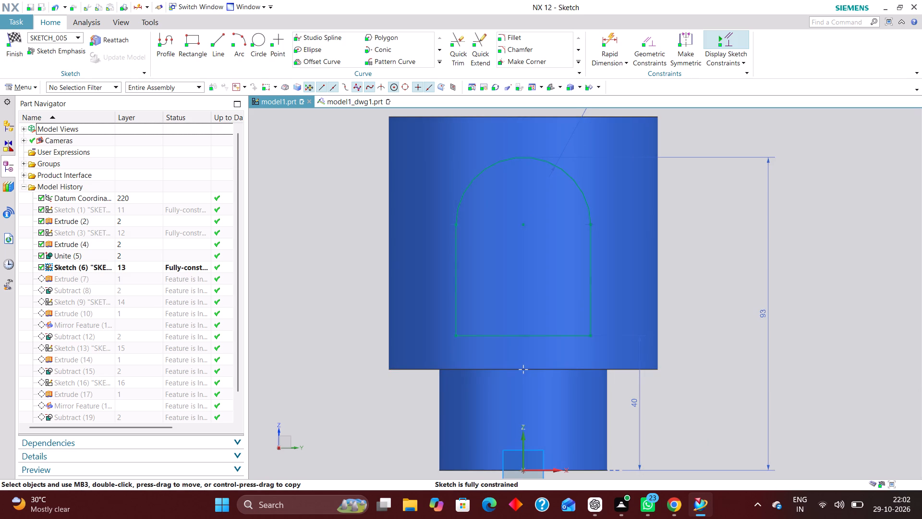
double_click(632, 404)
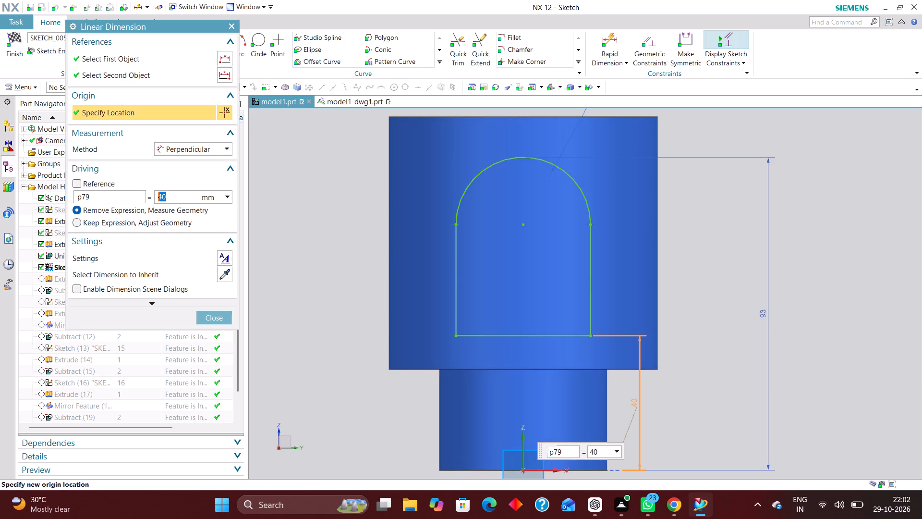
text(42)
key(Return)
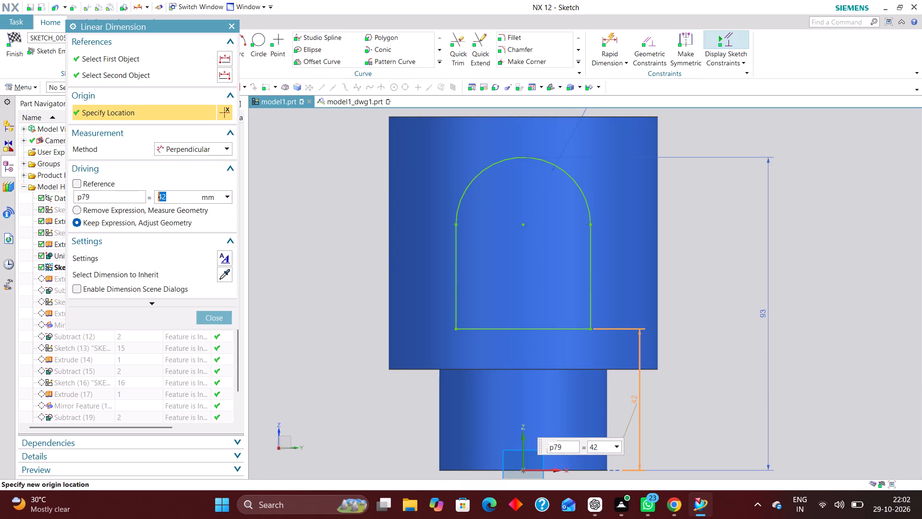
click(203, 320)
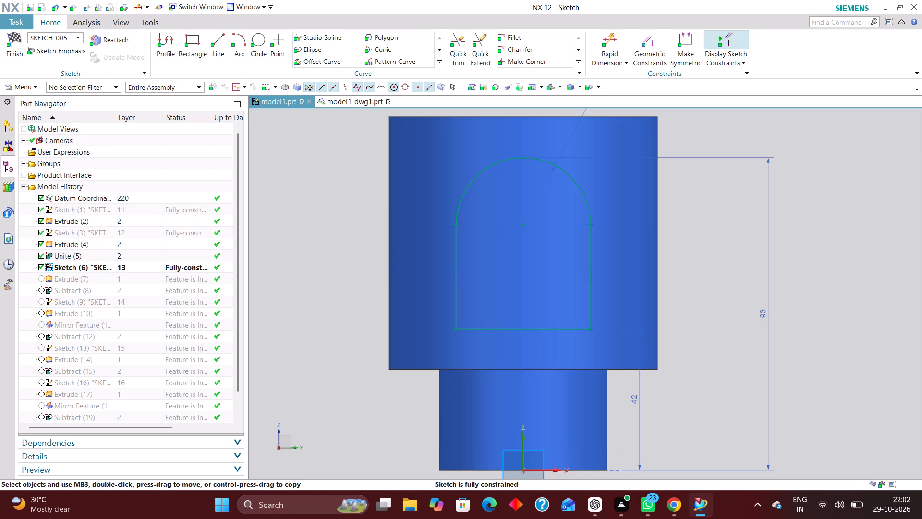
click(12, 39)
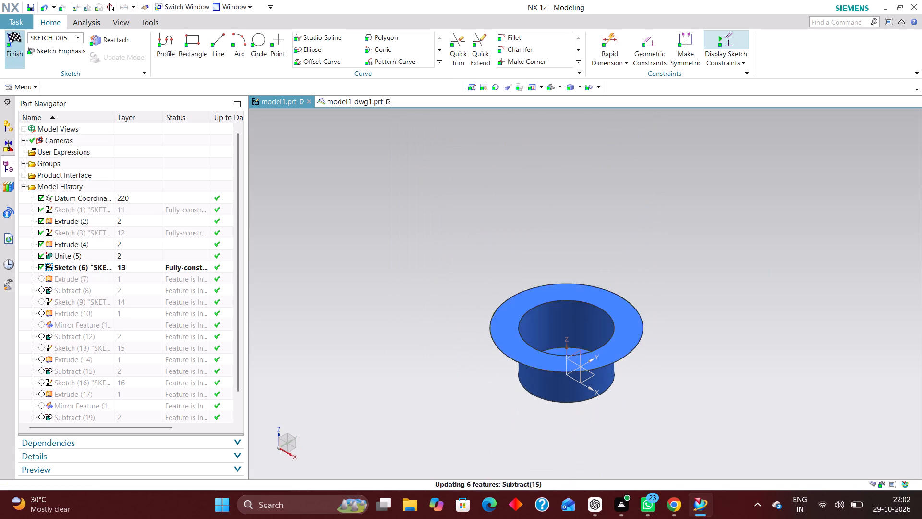
Set the height of the side-cut rectangle's bottom edge above the base to 52 mm in Sketch (9) and finish the sketch.
middle_drag(645, 371, 642, 358)
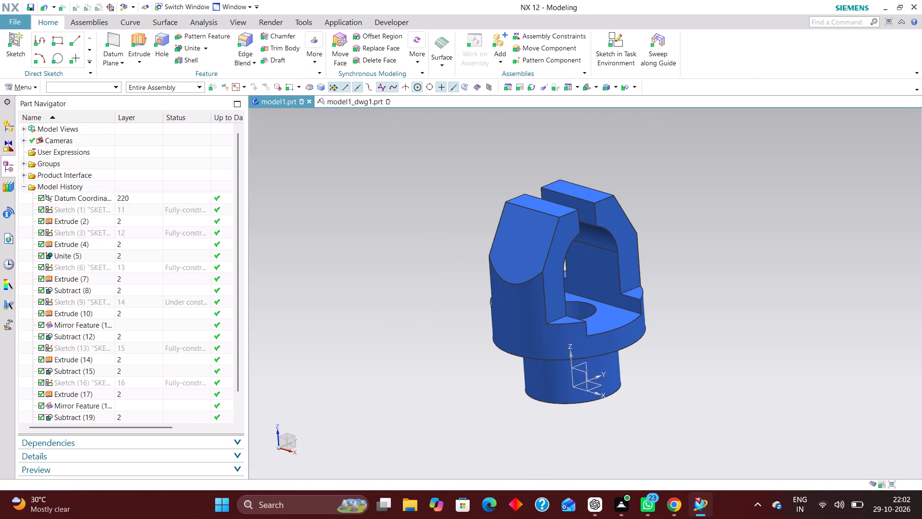
click(130, 348)
click(125, 383)
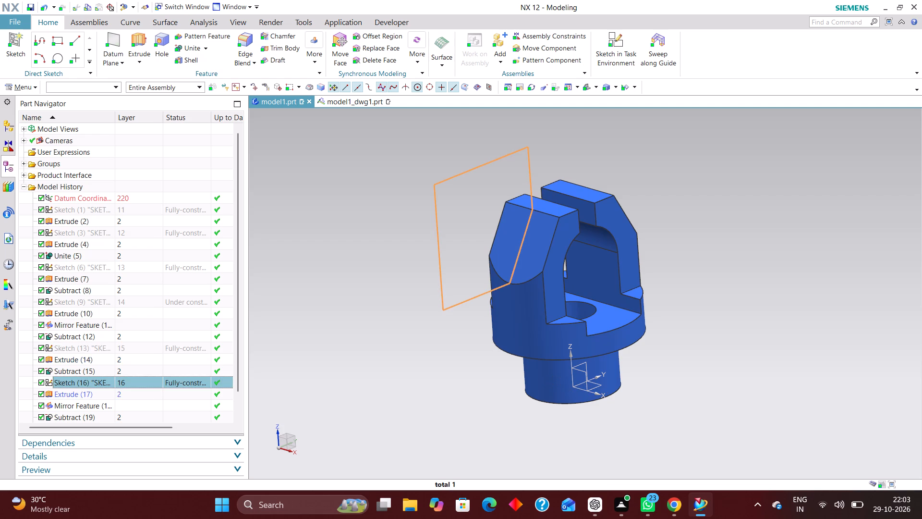
click(135, 299)
right_click(133, 299)
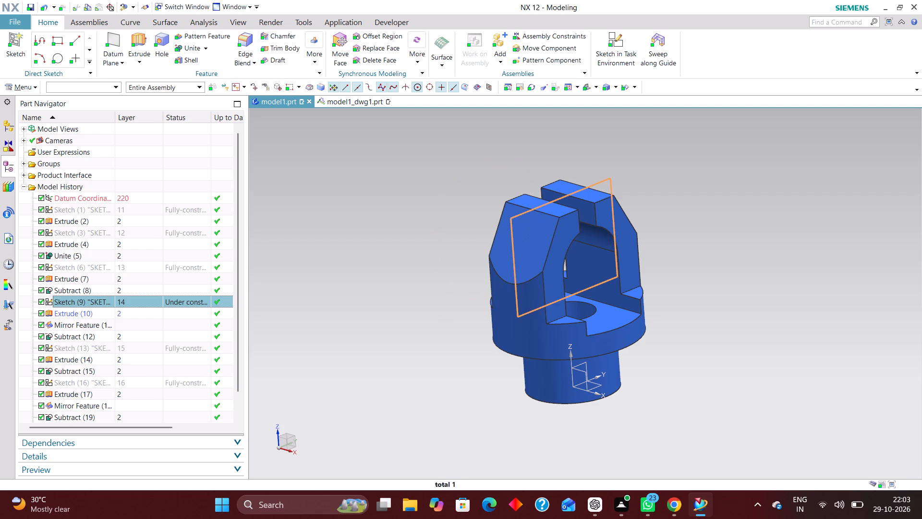
right_click(142, 299)
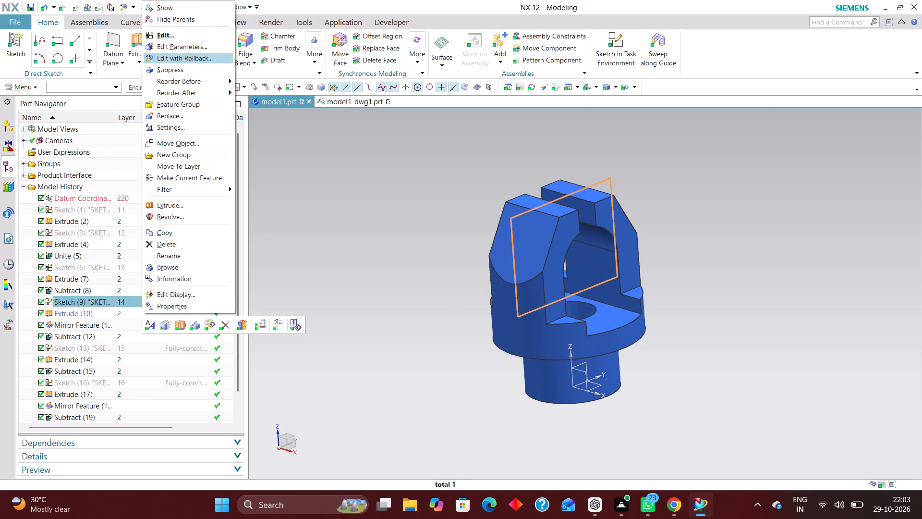
click(194, 57)
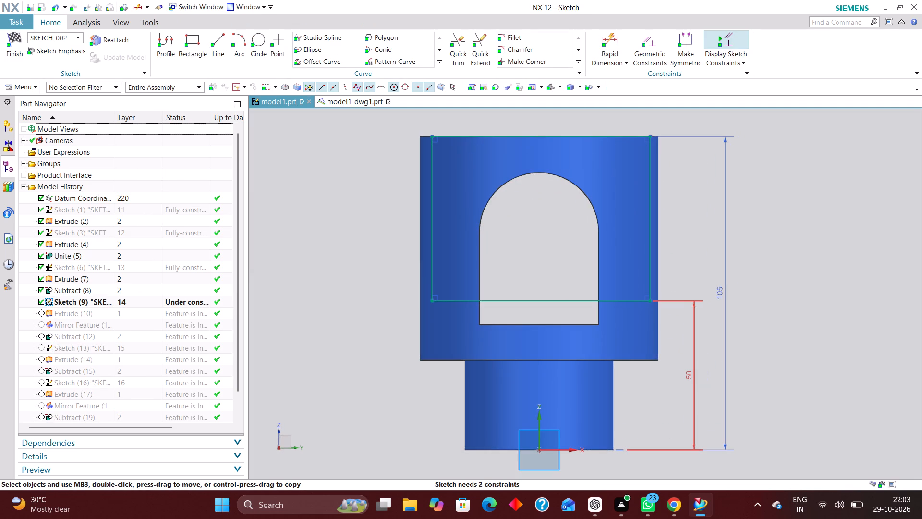
double_click(692, 377)
key(5)
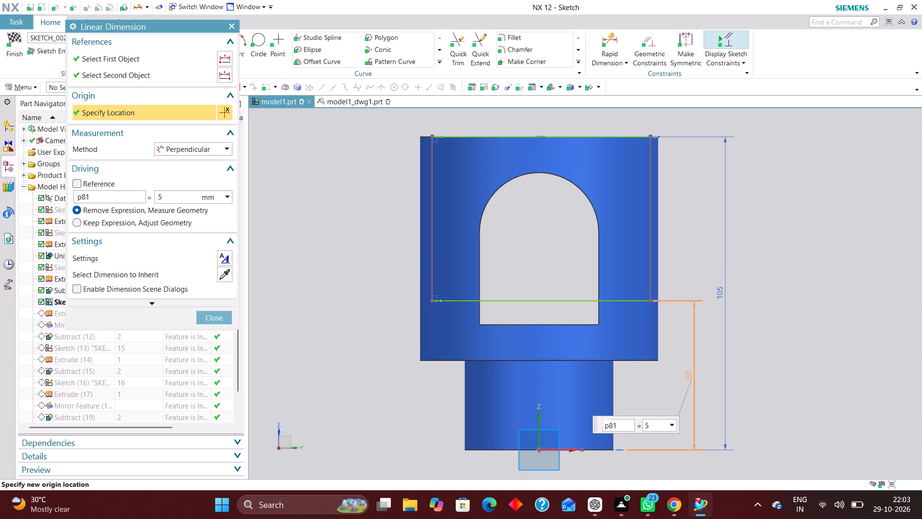
key(2)
key(Return)
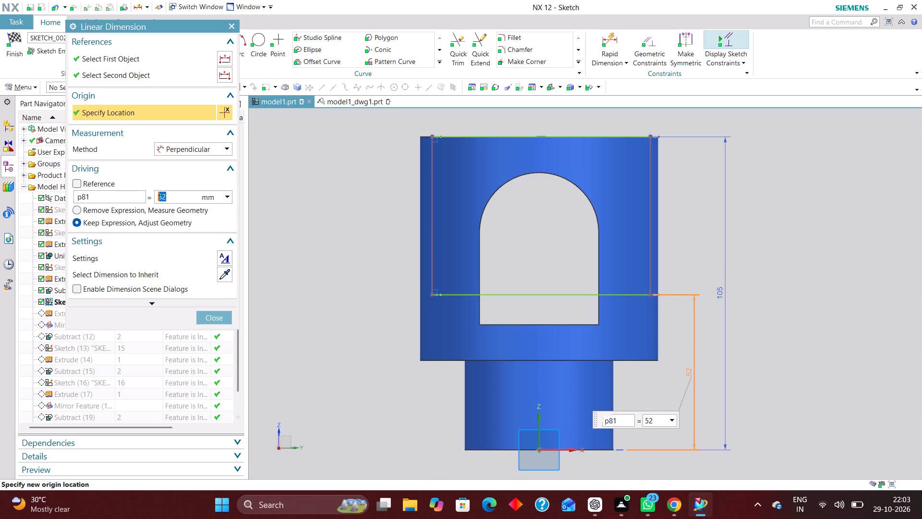
click(221, 313)
click(10, 35)
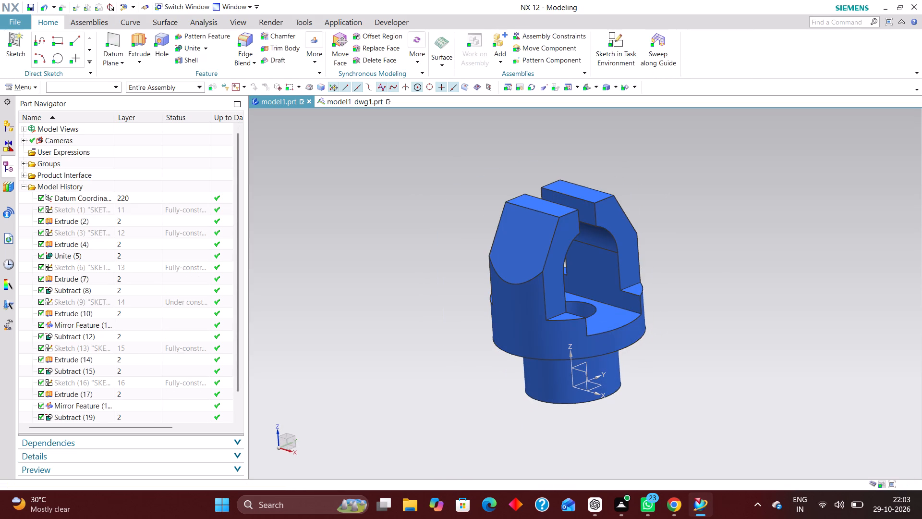
Switch to the model1_dwg1.prt drawing and update its out-of-date views.
click(347, 100)
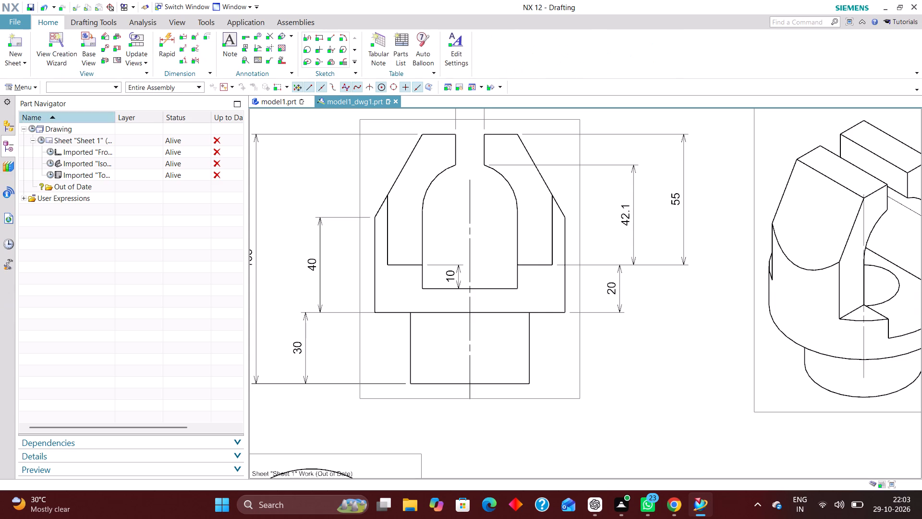
click(32, 125)
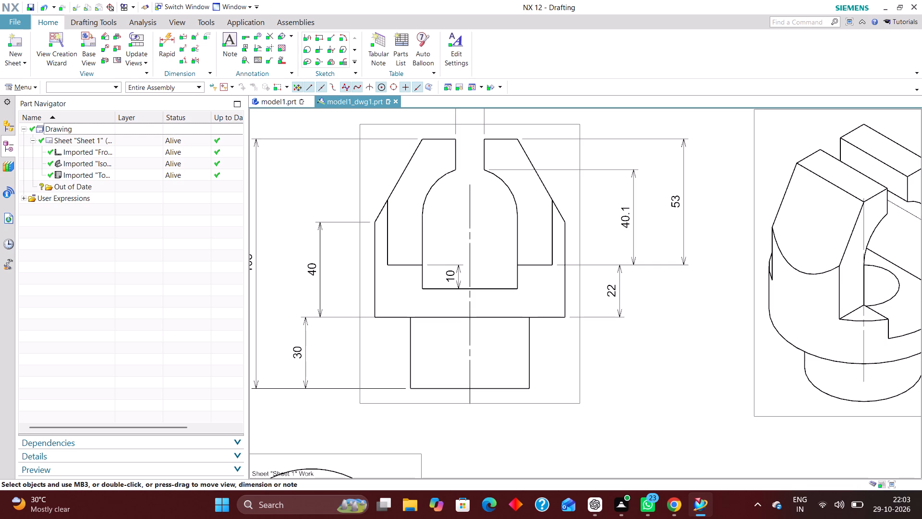
Return to model1.prt, set the arched slot's bottom edge height above the base to 45 mm in Sketch (6), and finish the sketch.
click(288, 102)
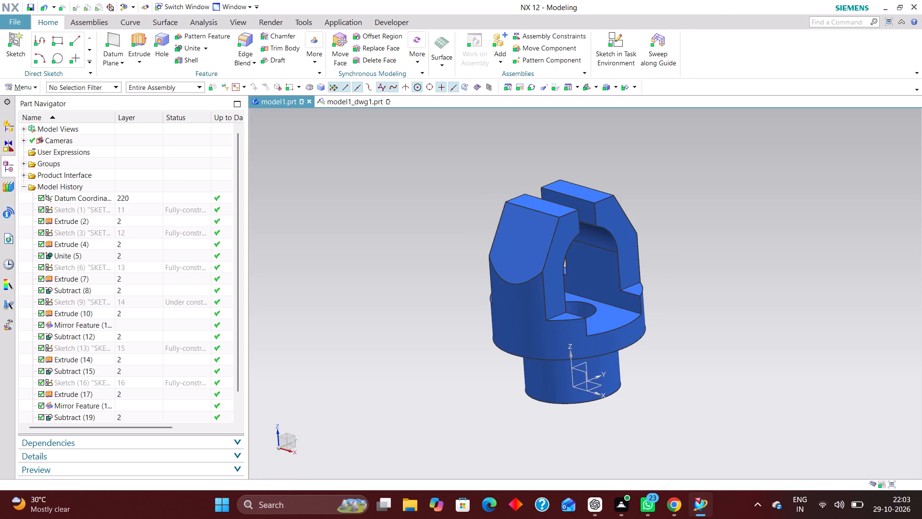
click(146, 301)
click(145, 267)
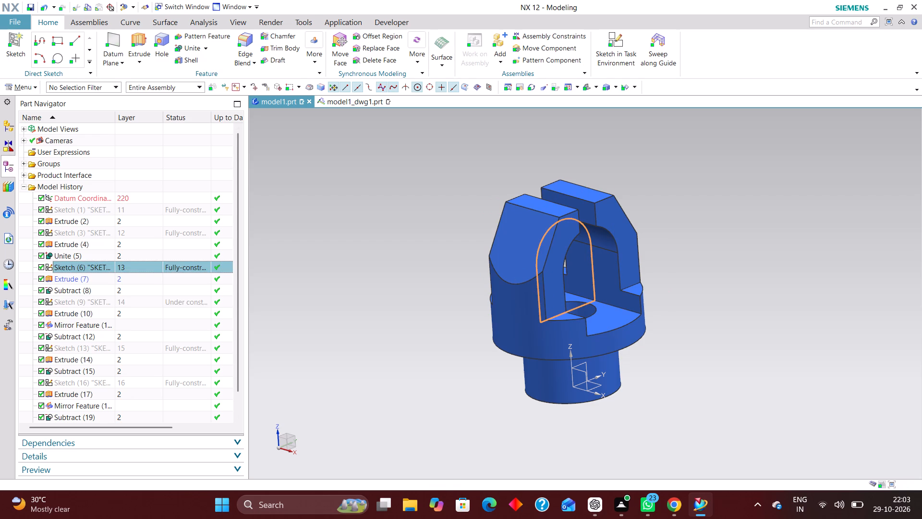
right_click(146, 266)
click(190, 58)
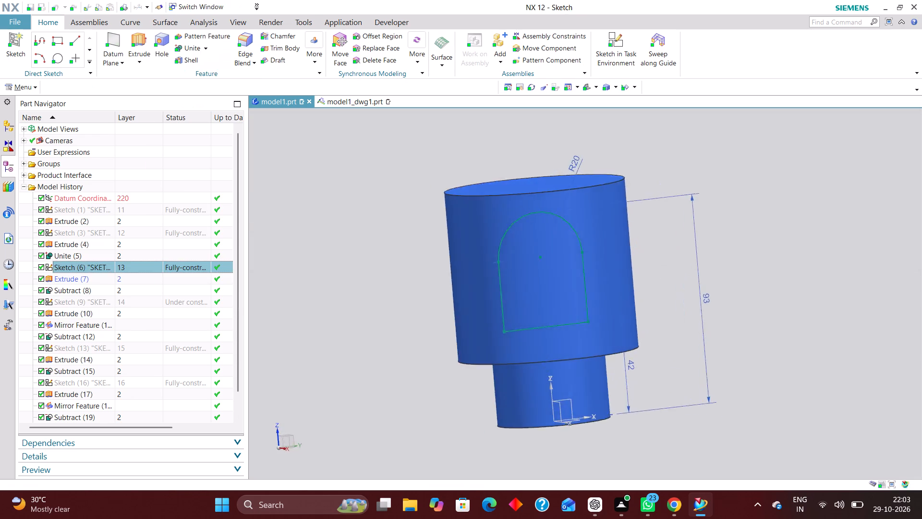
double_click(600, 393)
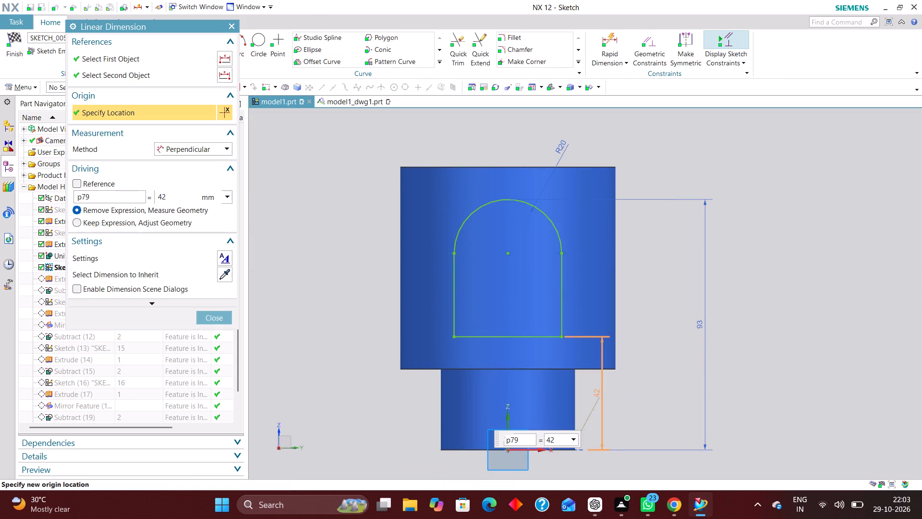
drag(556, 438, 516, 438)
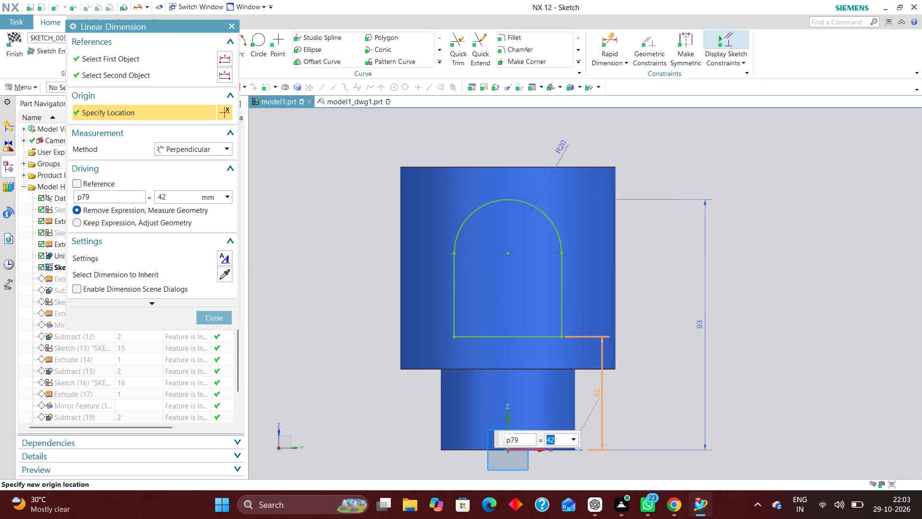
text(45)
key(Return)
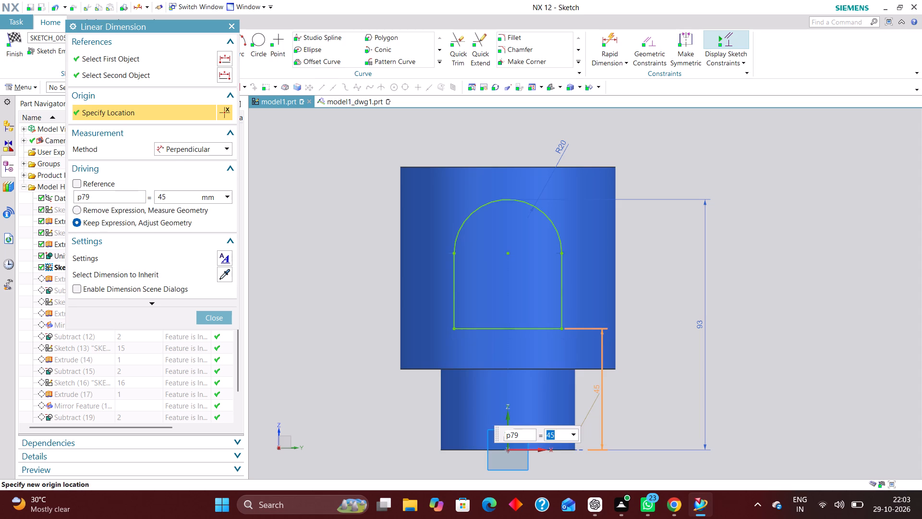
click(212, 318)
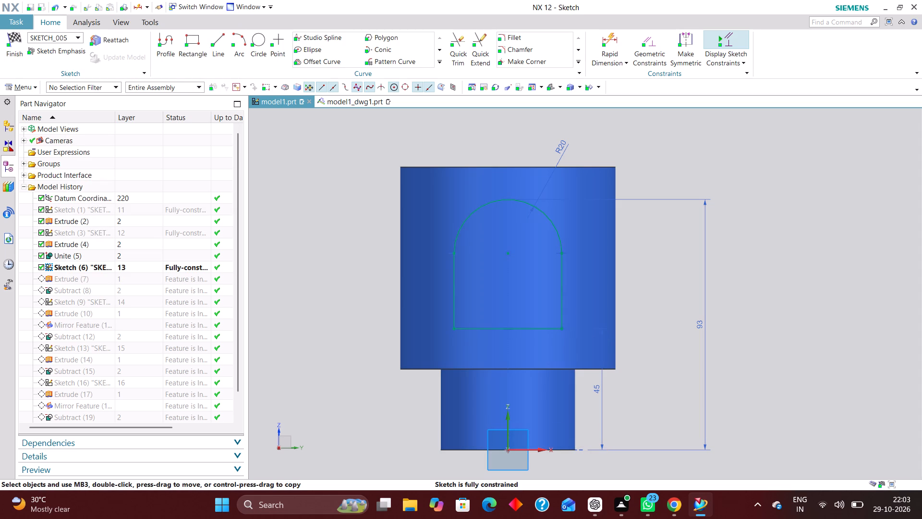
click(15, 38)
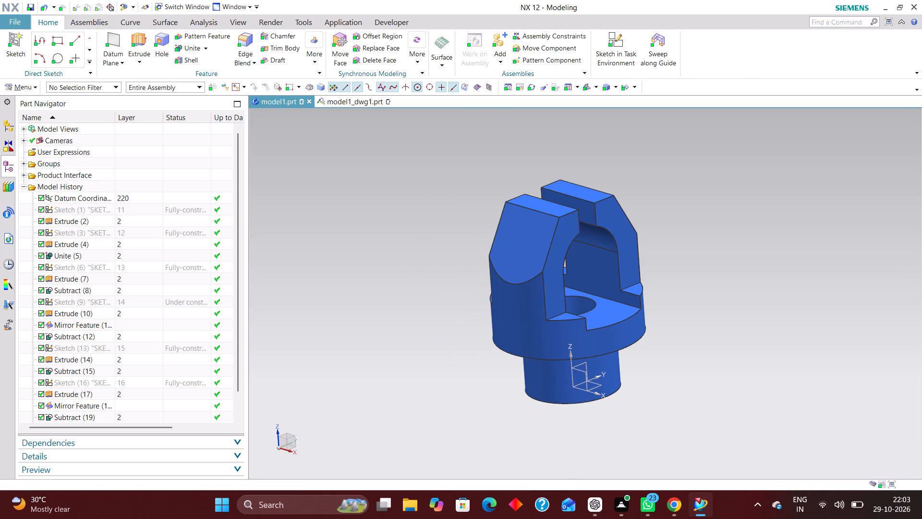
Set the height of the side-cut rectangle's bottom edge above the base to 55 mm in Sketch (9) and finish the sketch.
click(114, 301)
right_click(113, 297)
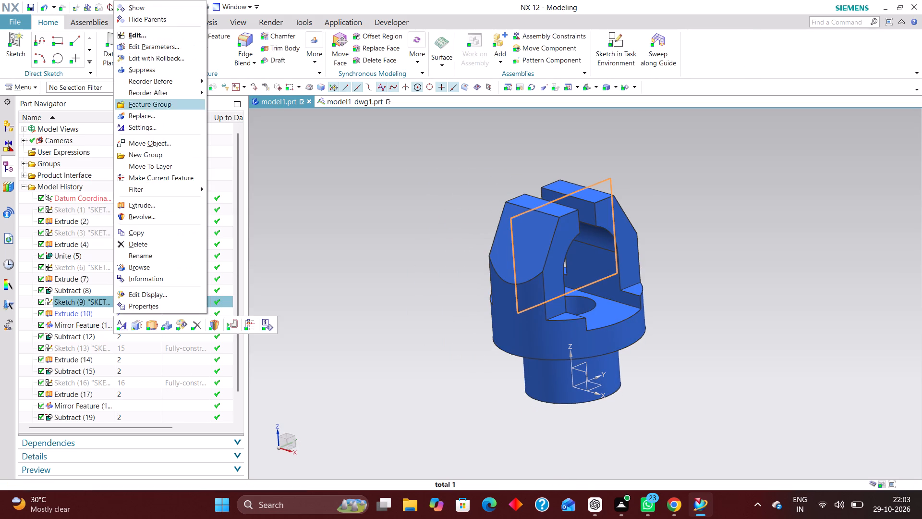
click(164, 59)
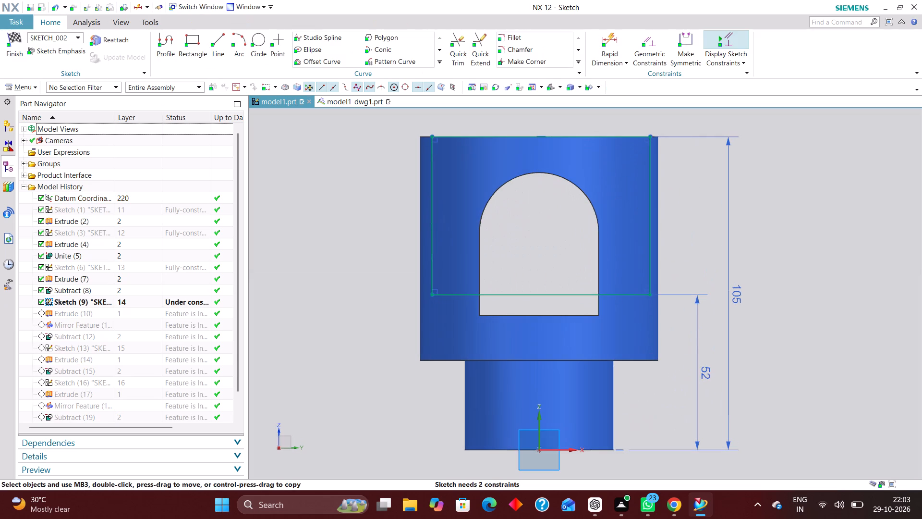
double_click(690, 372)
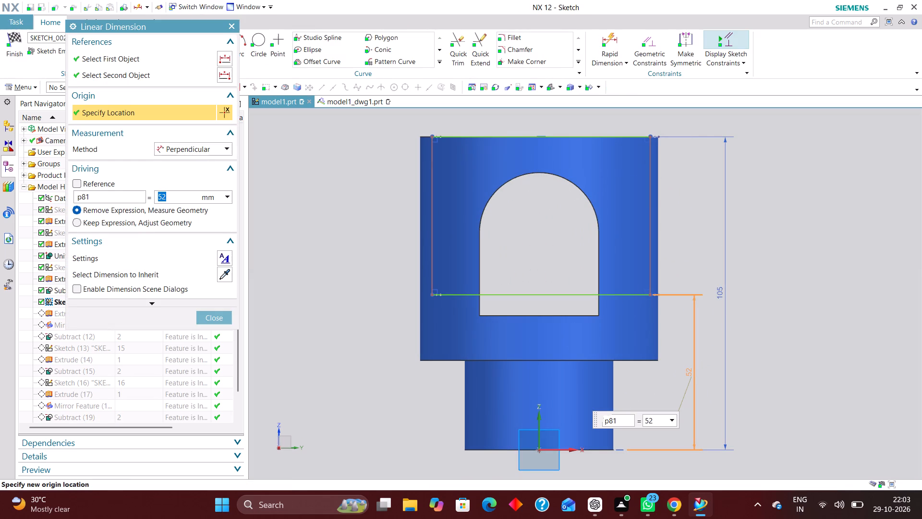
text(55)
key(Return)
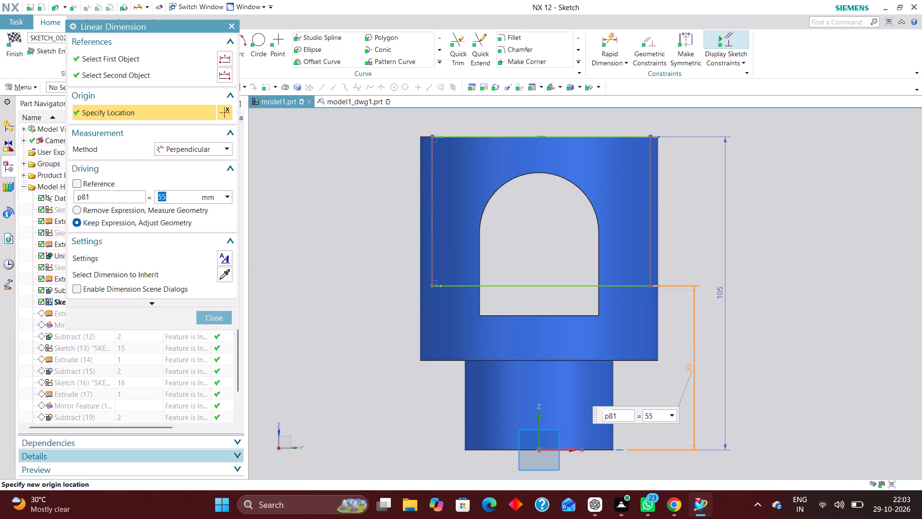
click(215, 313)
click(13, 34)
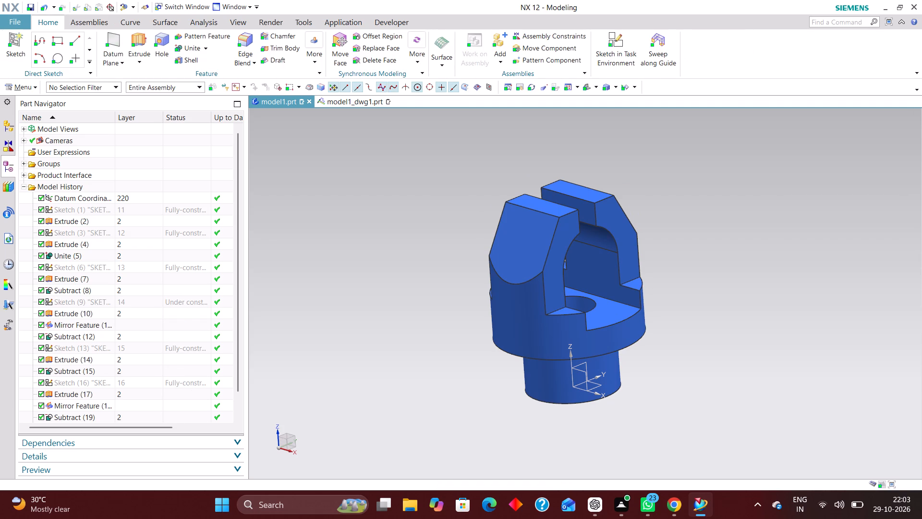
Switch to the model1_dwg1.prt drawing and update its out-of-date views.
click(346, 103)
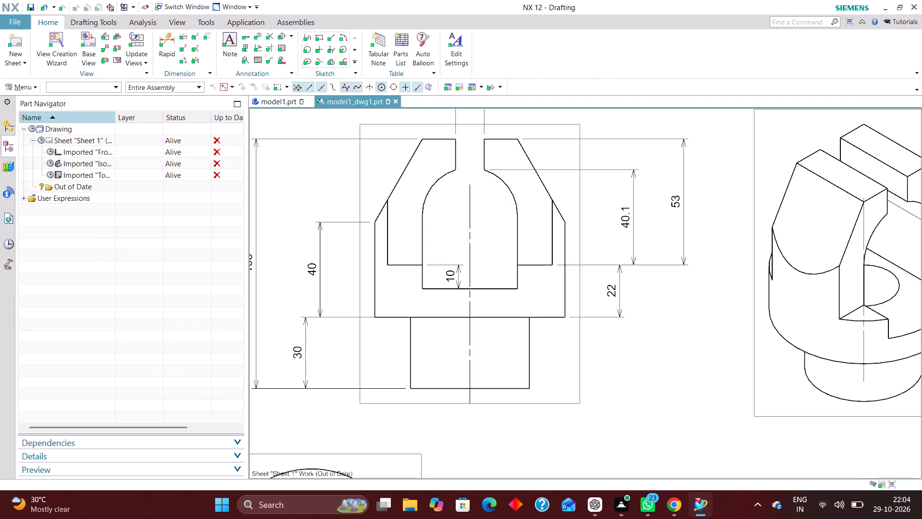
click(29, 124)
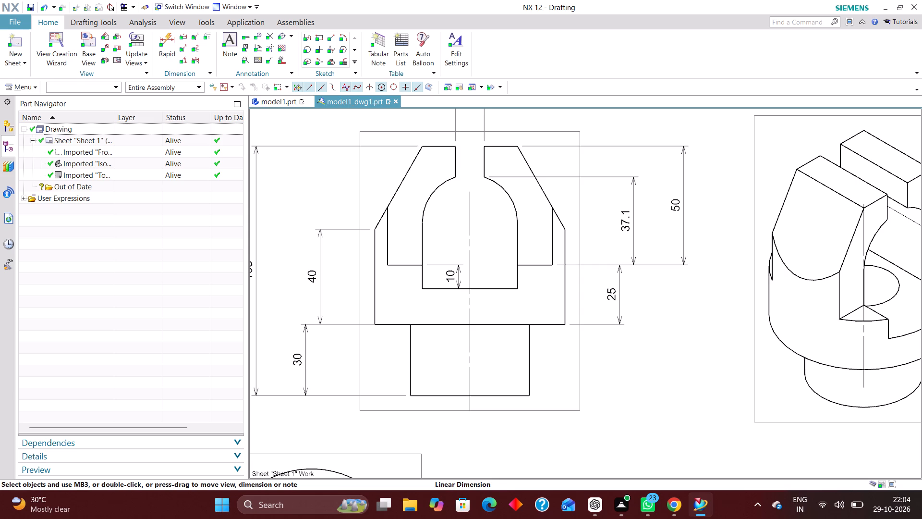
Return to model1.prt, set the height of the arched slot's top above the base to 92 mm in Sketch (6), and finish the sketch.
click(279, 99)
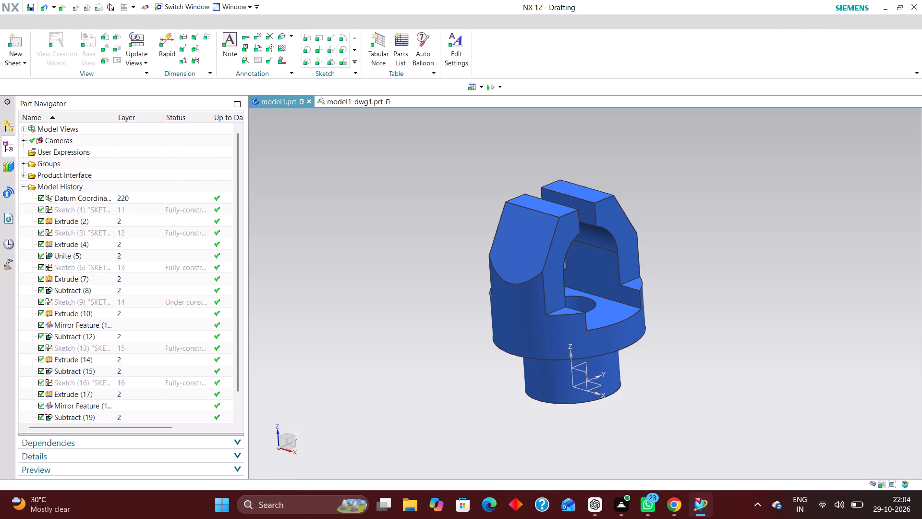
click(139, 265)
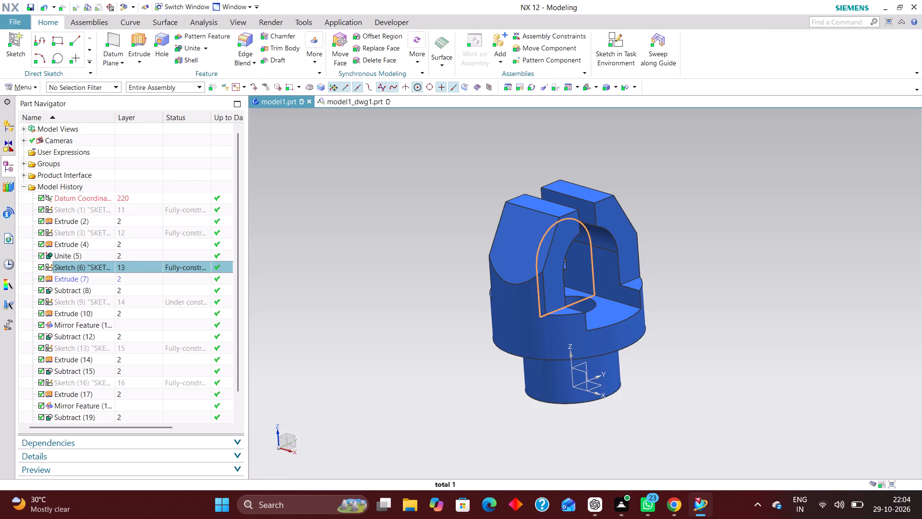
right_click(142, 264)
click(193, 60)
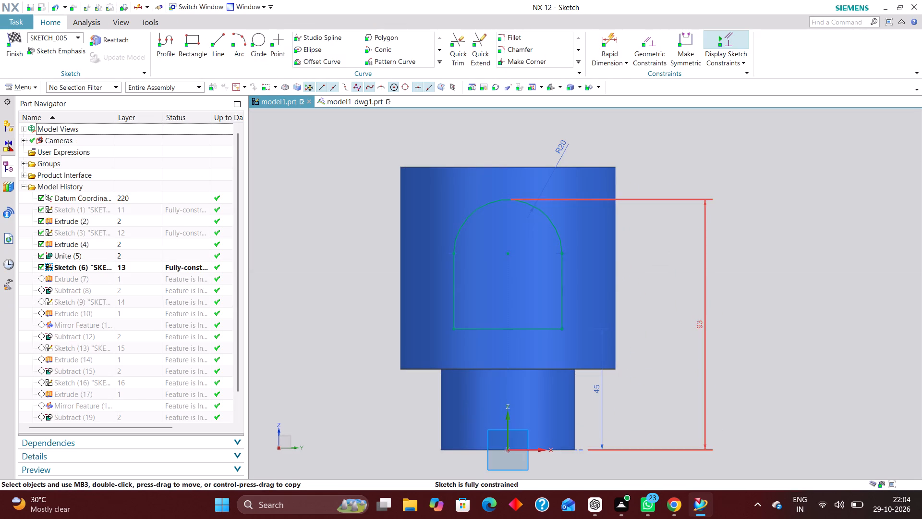
double_click(701, 328)
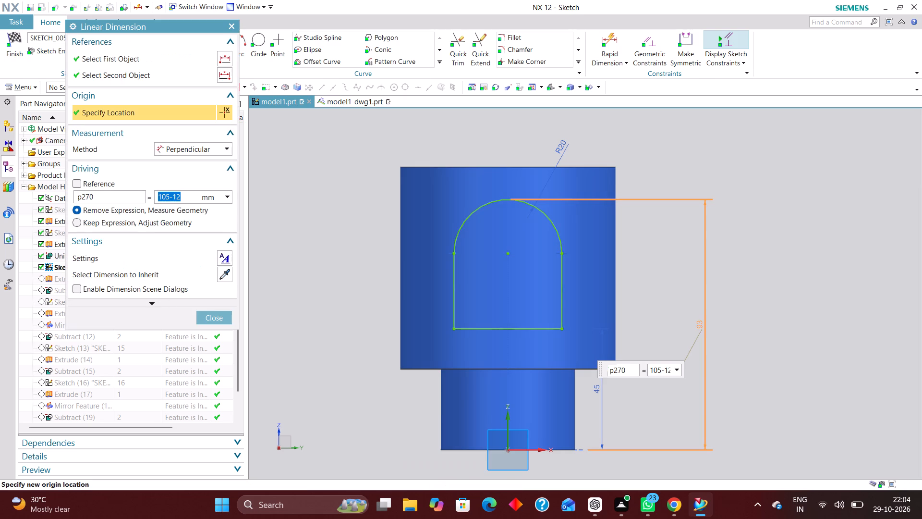
text(92)
key(Return)
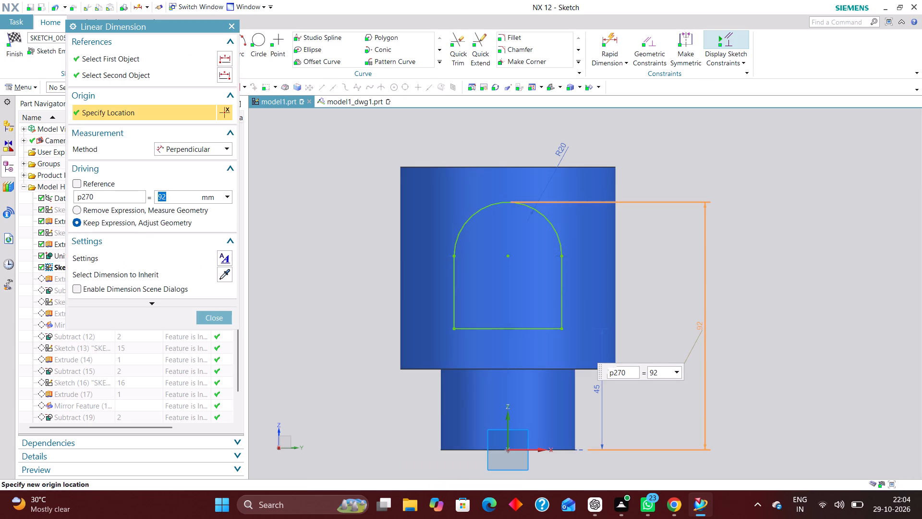
click(220, 320)
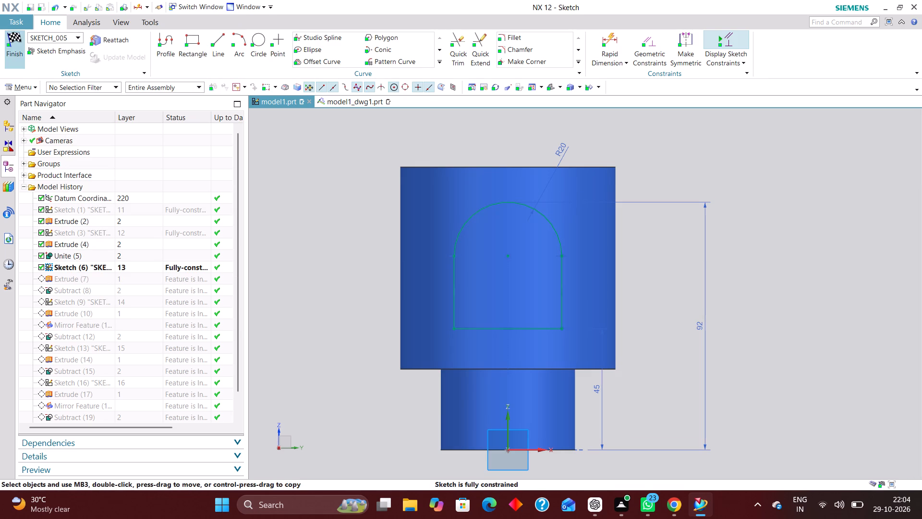
click(13, 34)
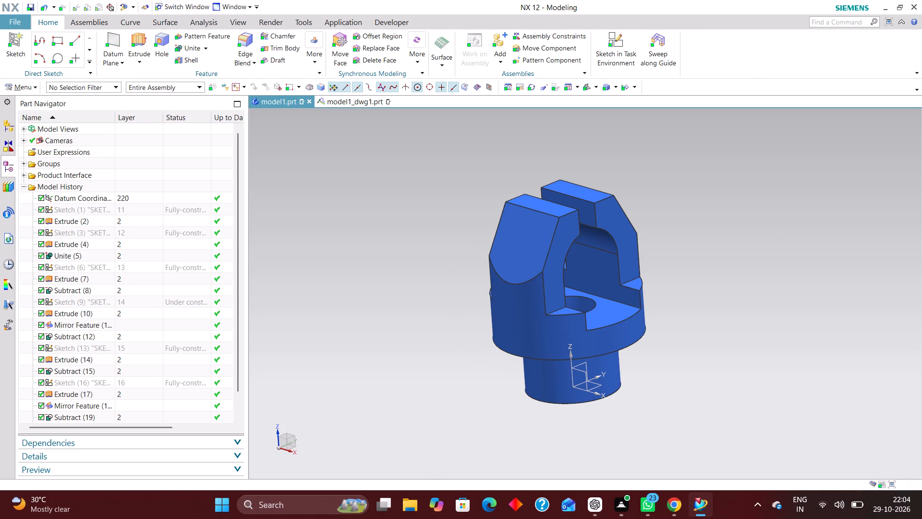
Examine the revised clevis mount from several angles, checking the arched slot, side cuts, fork arms and central hole.
middle_click(690, 240)
scroll(693, 242, up, 1)
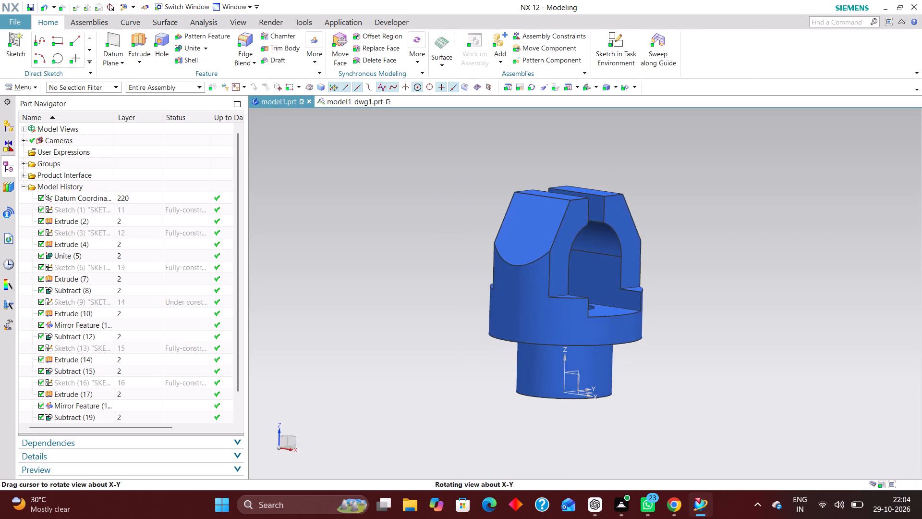
scroll(611, 338, up, 2)
scroll(651, 308, down, 1)
middle_click(703, 324)
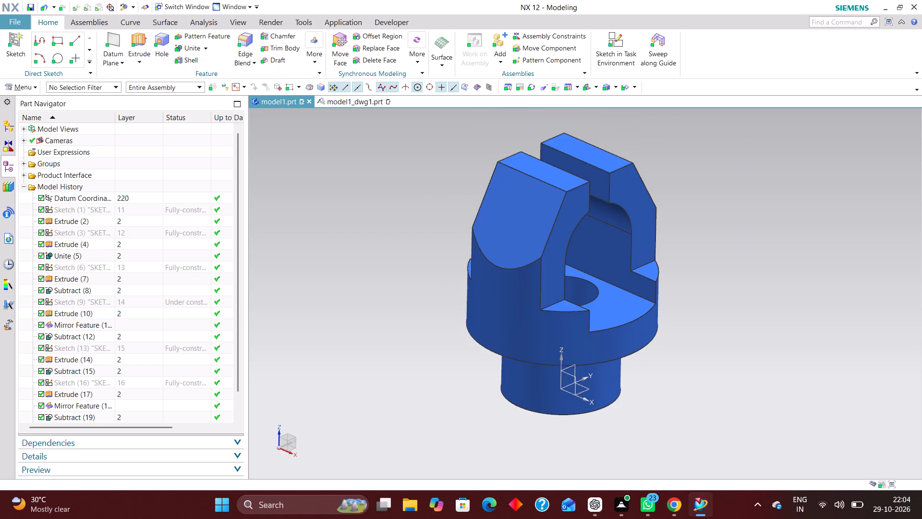
scroll(611, 371, up, 2)
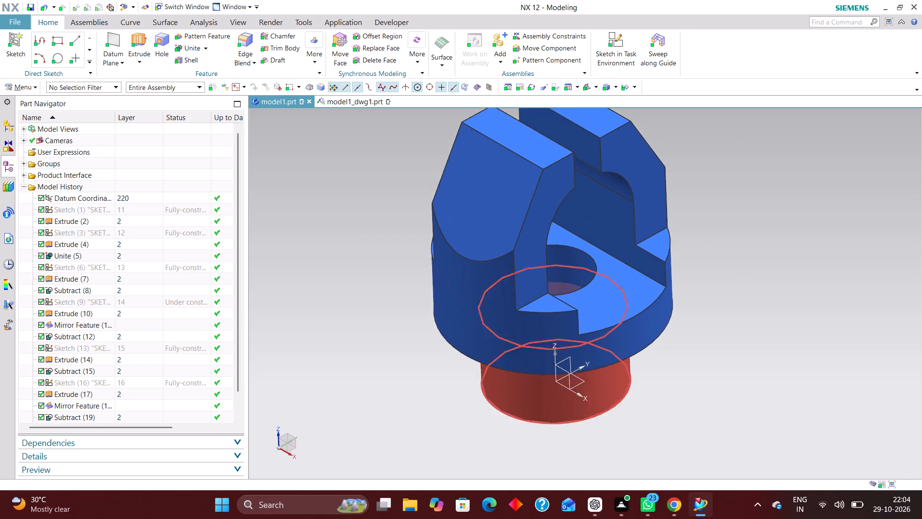
scroll(610, 372, up, 1)
scroll(637, 349, down, 3)
middle_drag(744, 345, 743, 334)
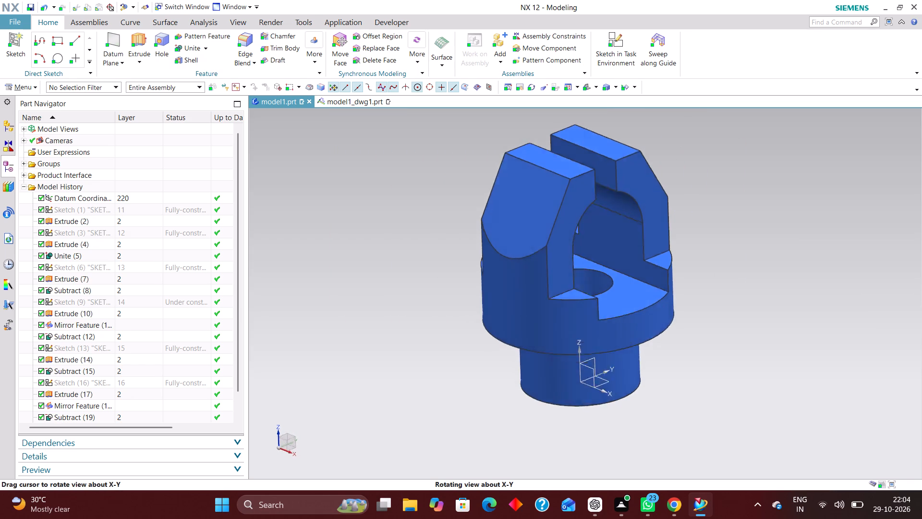
middle_drag(743, 334, 739, 334)
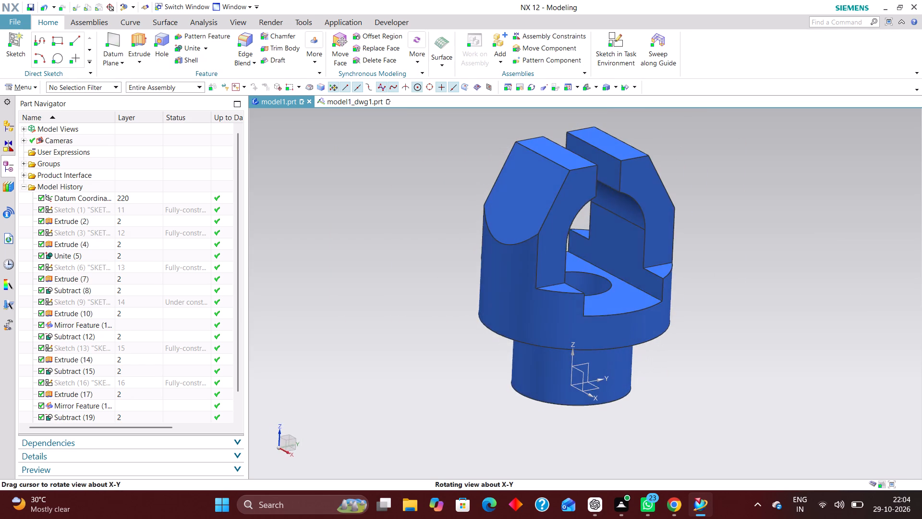
middle_drag(739, 334, 736, 334)
scroll(731, 347, up, 1)
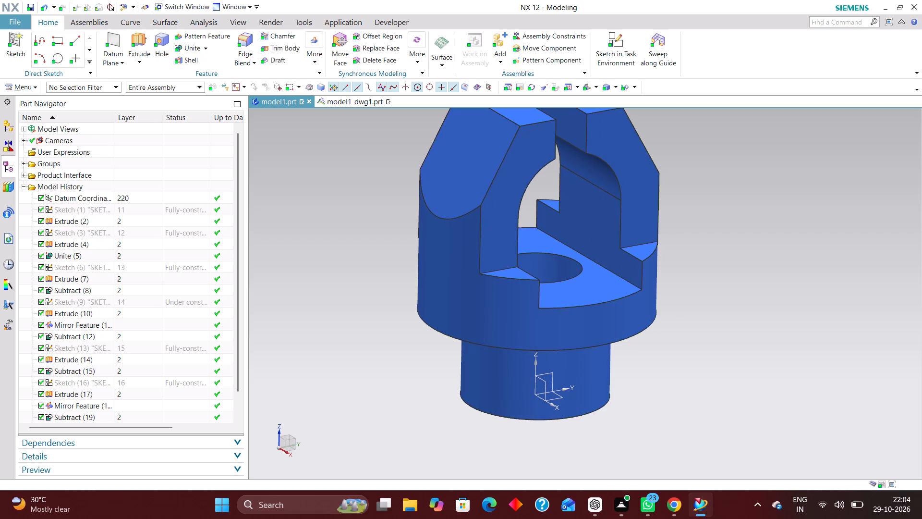
middle_drag(696, 423, 710, 428)
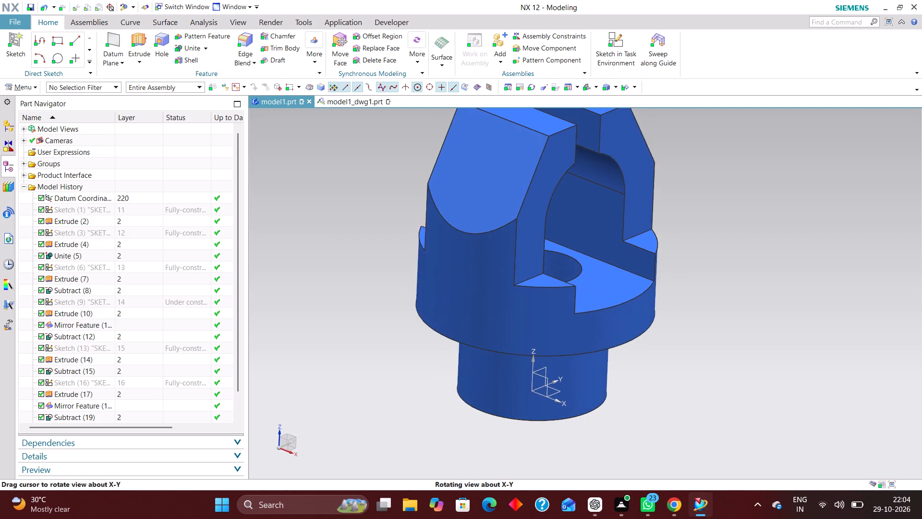
middle_drag(710, 428, 709, 428)
scroll(727, 398, down, 1)
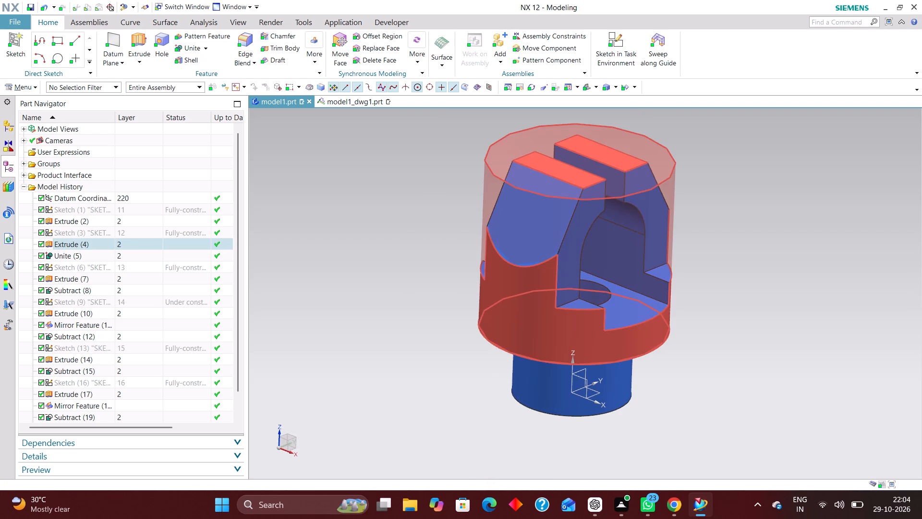
scroll(713, 357, down, 1)
scroll(660, 341, up, 2)
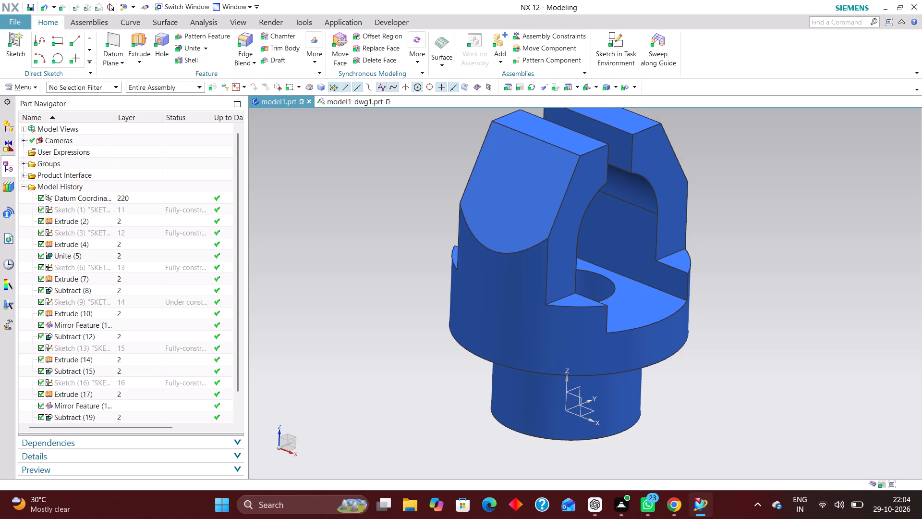
middle_click(722, 379)
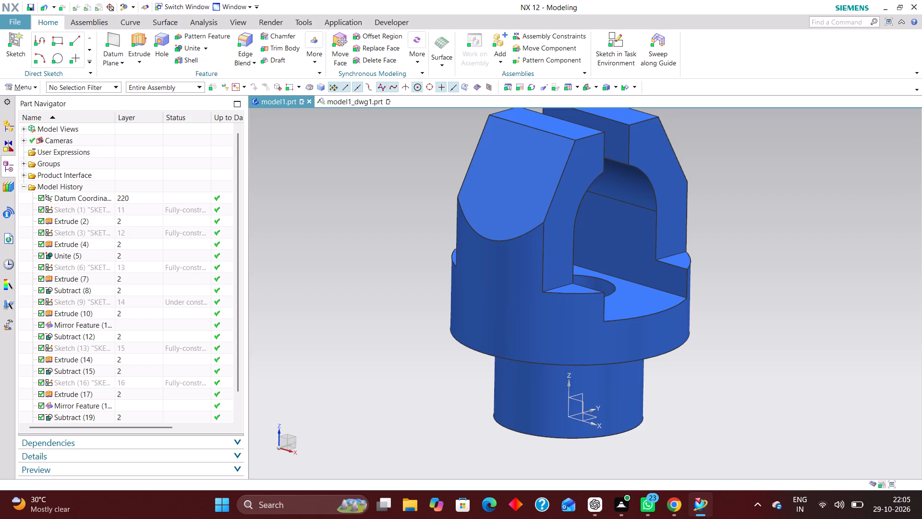
scroll(735, 370, down, 2)
scroll(732, 372, up, 2)
middle_drag(728, 376, 728, 393)
scroll(733, 384, up, 1)
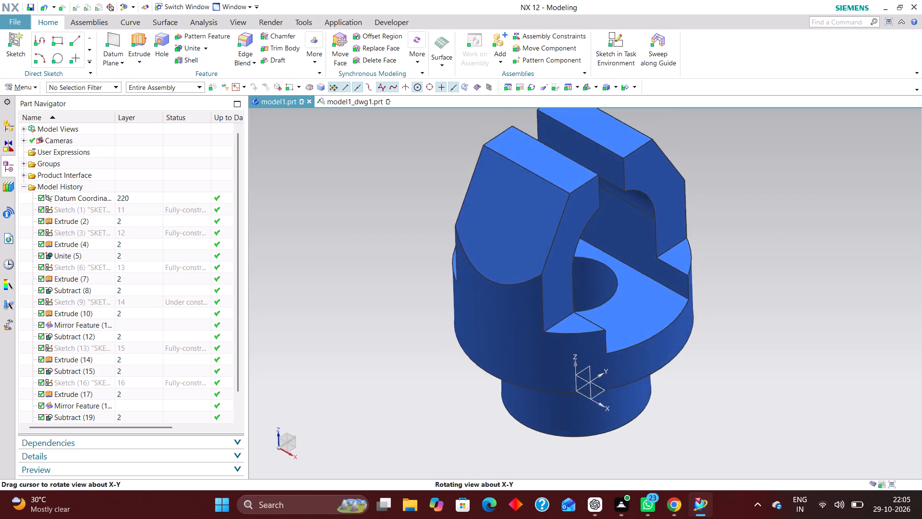
middle_drag(728, 393, 724, 387)
scroll(728, 384, down, 2)
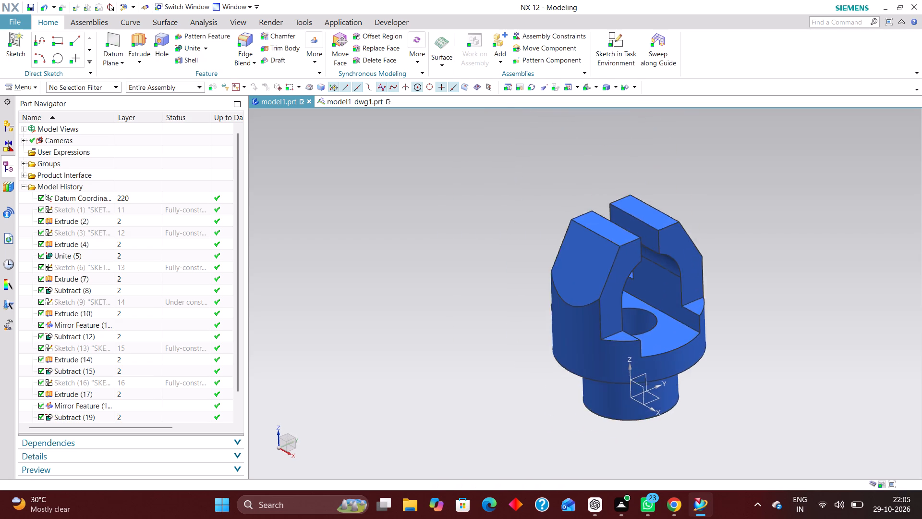
scroll(728, 385, down, 1)
scroll(729, 383, up, 3)
middle_drag(733, 402, 741, 399)
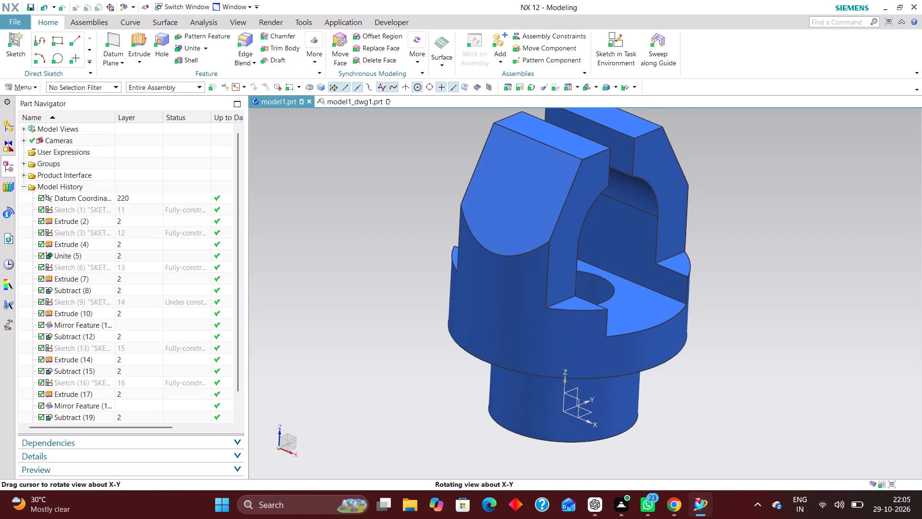
middle_drag(741, 399, 741, 448)
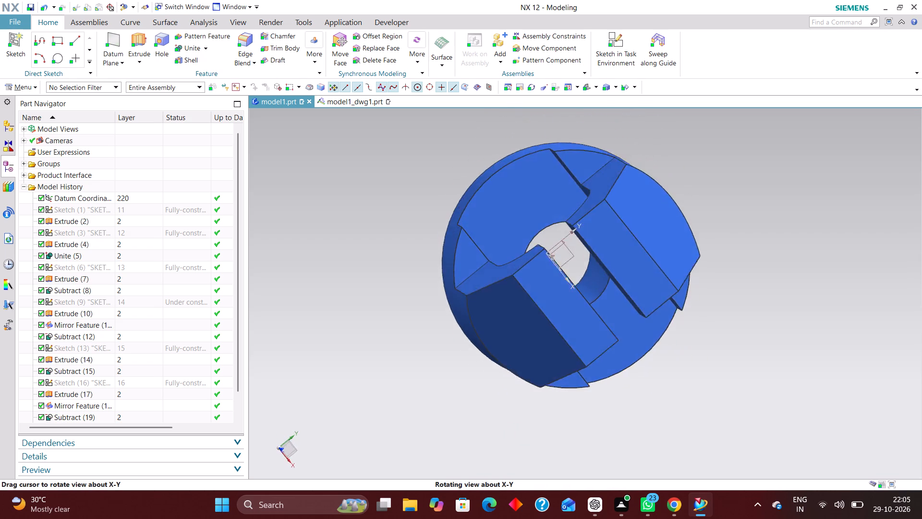
middle_drag(741, 448, 748, 408)
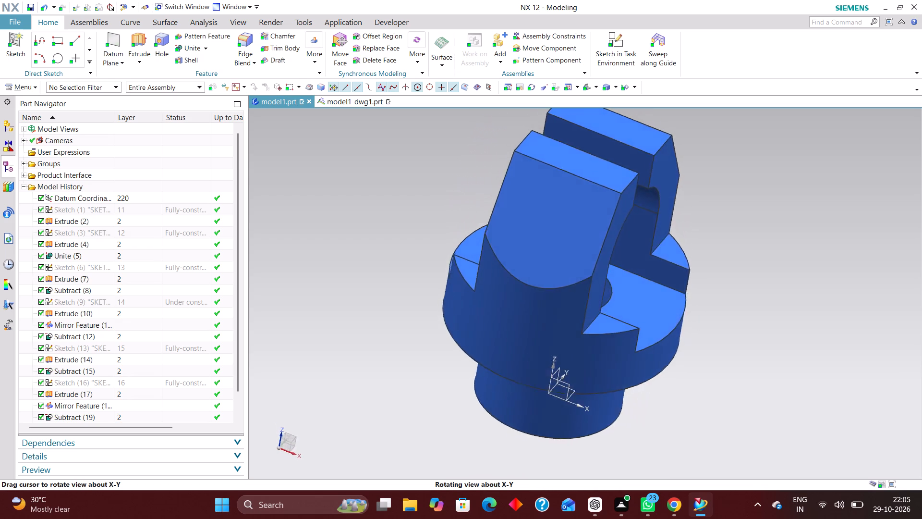
middle_drag(748, 408, 742, 400)
scroll(731, 408, up, 1)
scroll(732, 386, down, 2)
scroll(736, 393, up, 2)
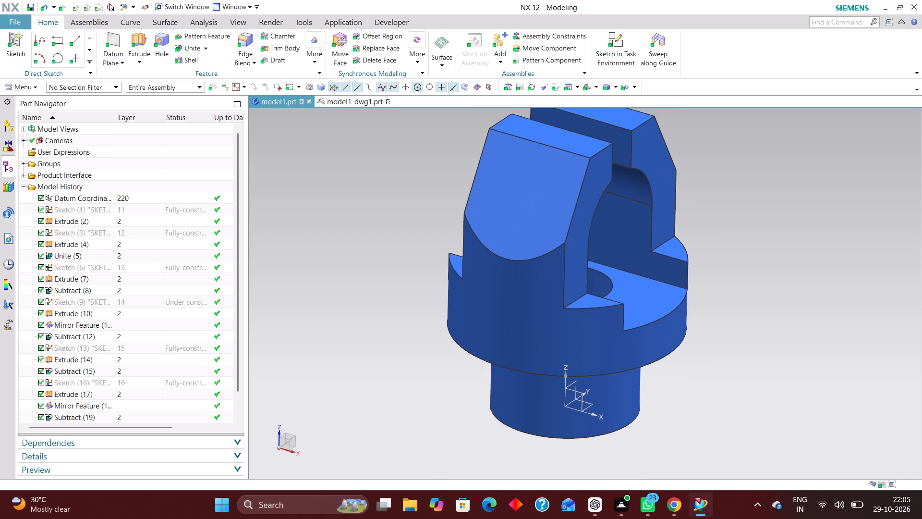
middle_drag(749, 391, 737, 391)
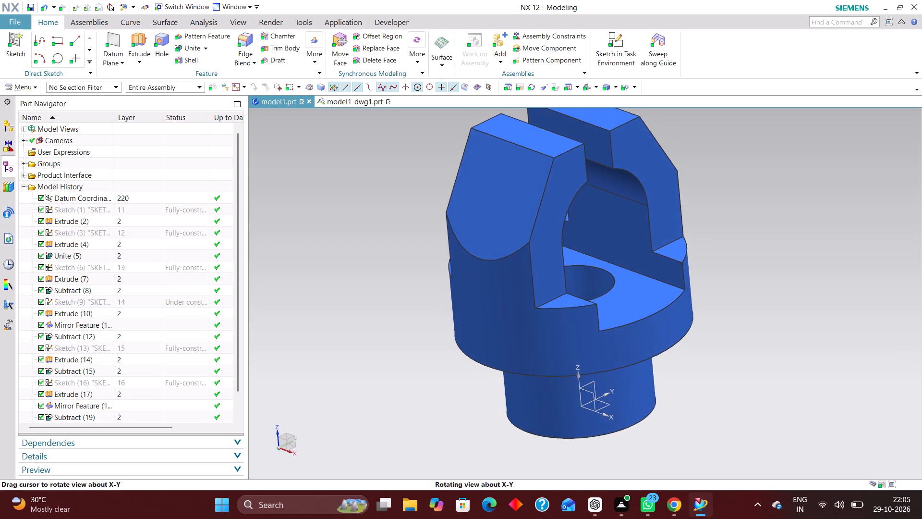
middle_drag(737, 391, 741, 398)
scroll(752, 389, down, 1)
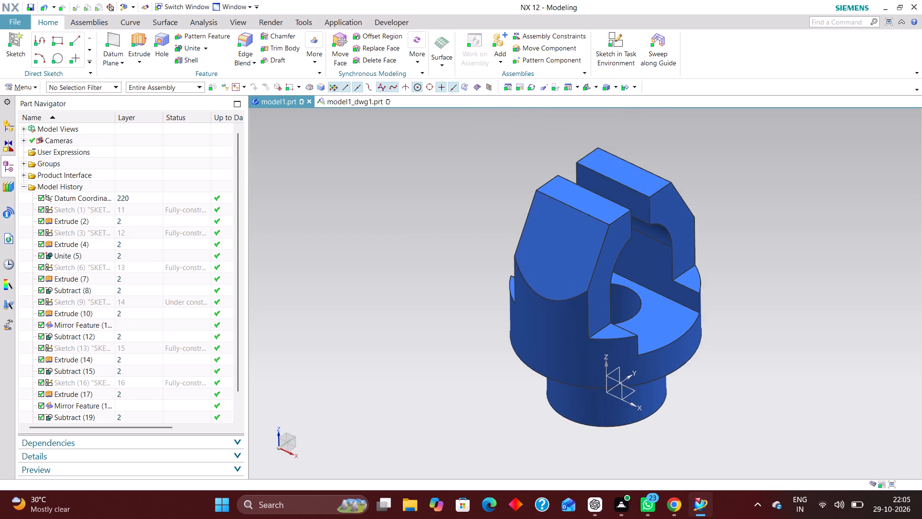
scroll(740, 390, down, 1)
scroll(743, 387, up, 3)
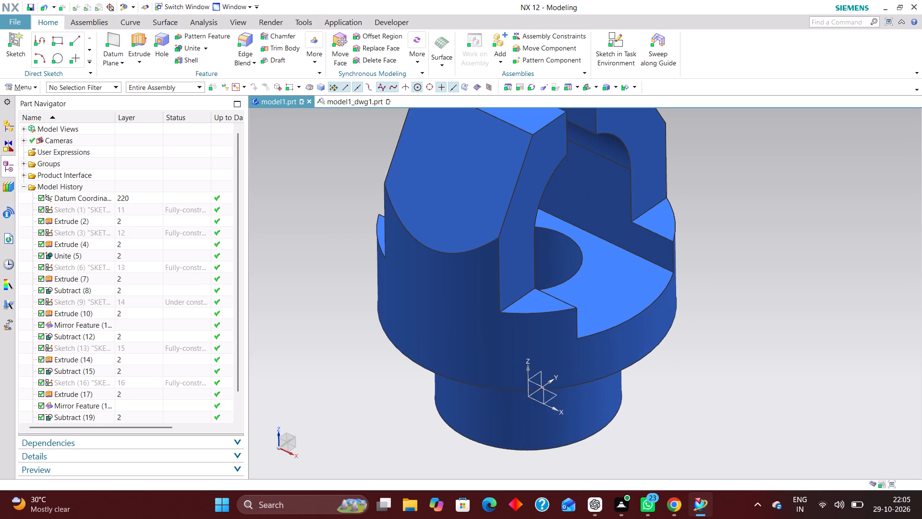
scroll(724, 383, down, 2)
scroll(723, 385, up, 2)
scroll(722, 380, down, 2)
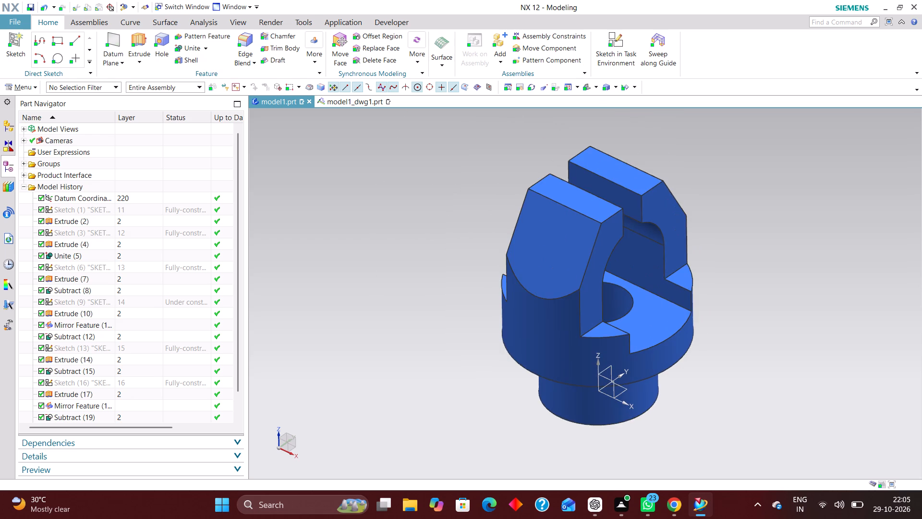
scroll(688, 397, up, 2)
scroll(719, 371, down, 2)
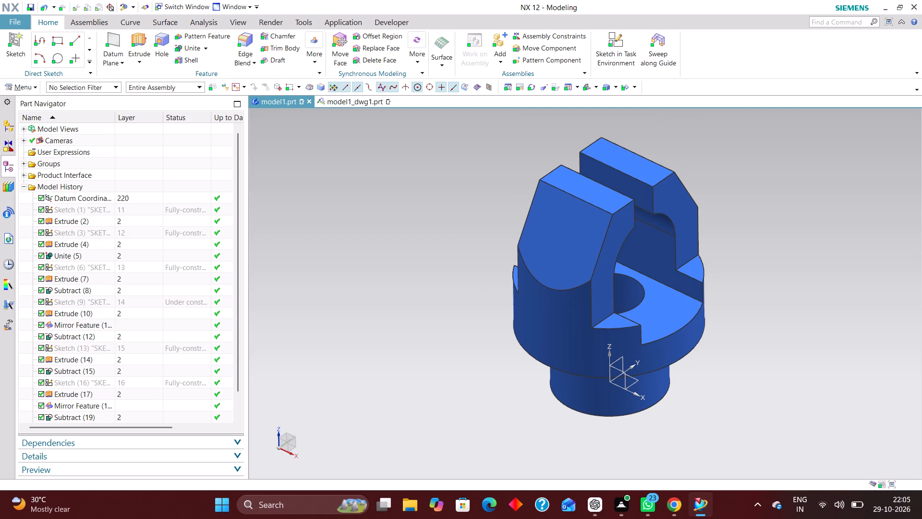
Switch to the model1_dwg1.prt drawing and update its out-of-date views.
click(349, 103)
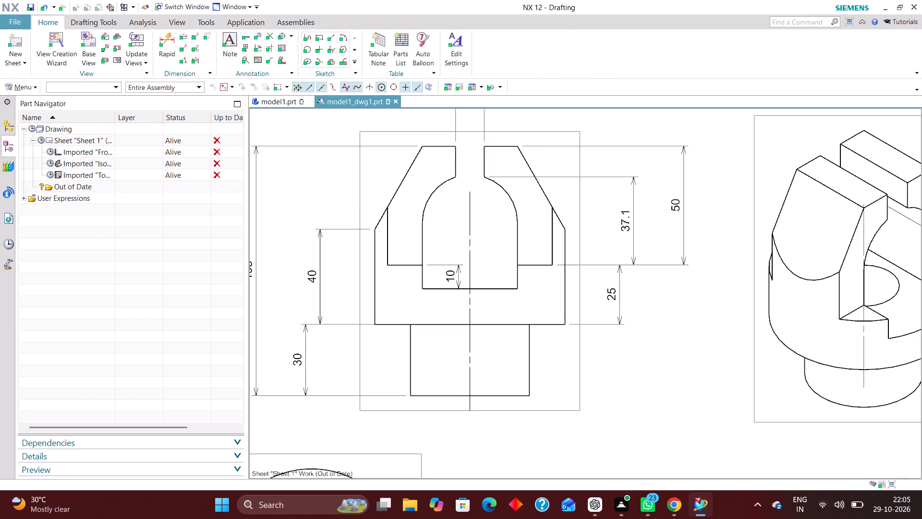
click(31, 129)
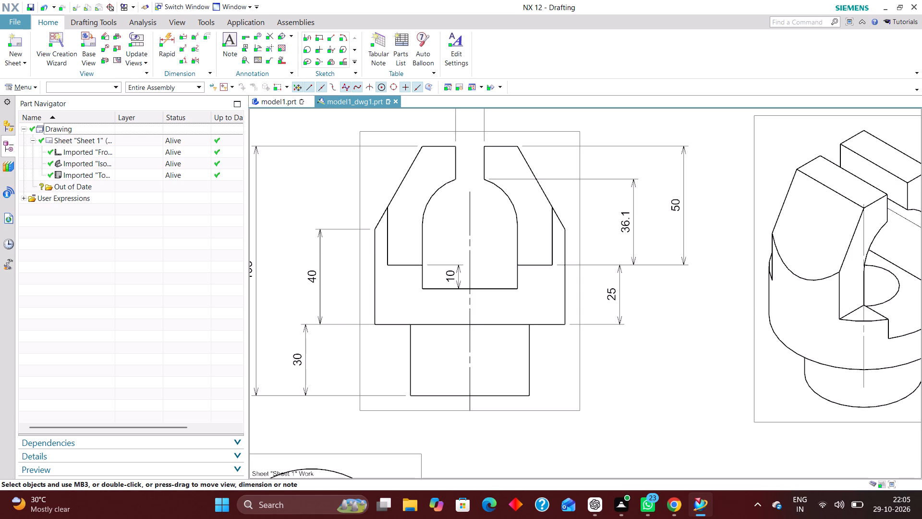
Return to model1.prt, open Sketch (6) with rollback, and delete the 92 mm height dimension at the top of the arched slot.
click(291, 102)
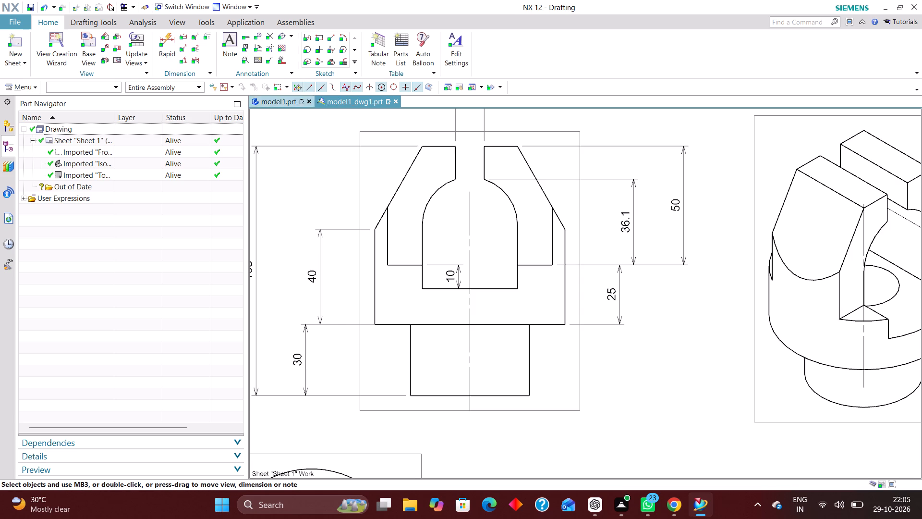
click(140, 269)
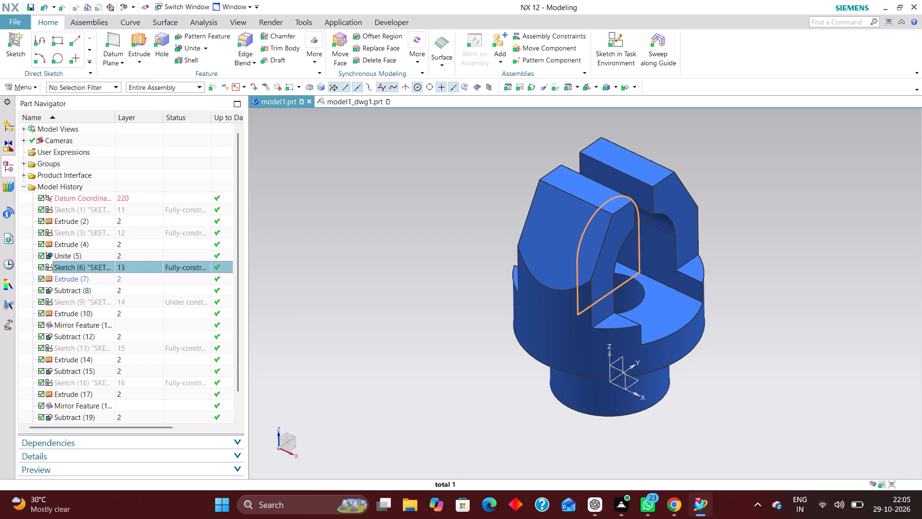
right_click(138, 269)
click(174, 57)
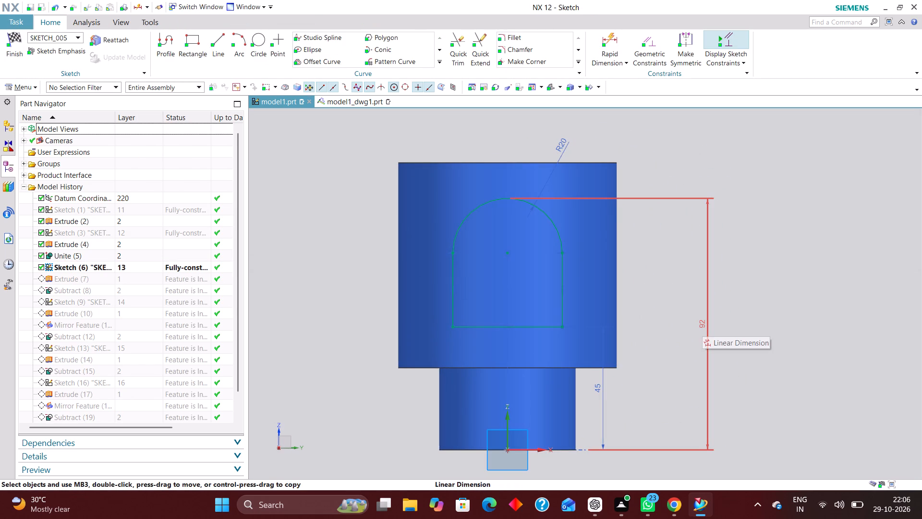
right_drag(708, 320, 664, 324)
Dimension the slot's arc centre above the base, try 74 mm, set it to 70 mm, and finish the sketch.
click(606, 46)
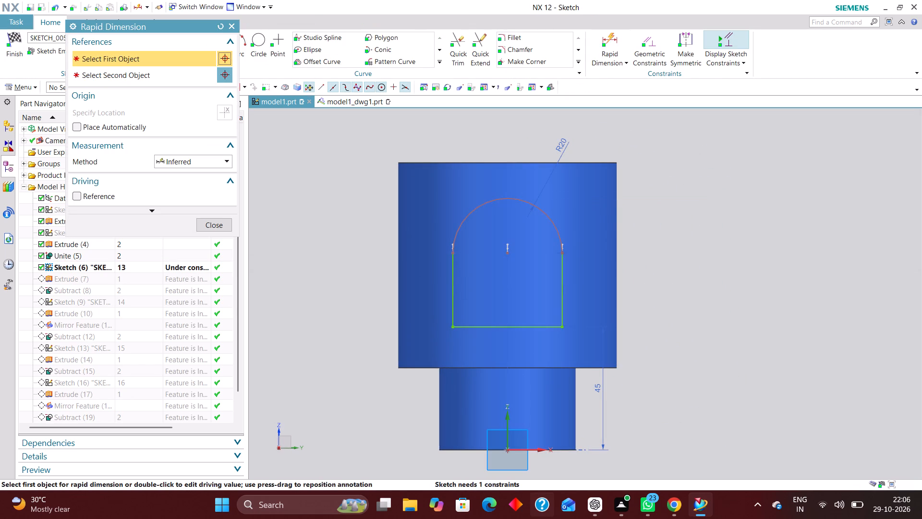
click(538, 452)
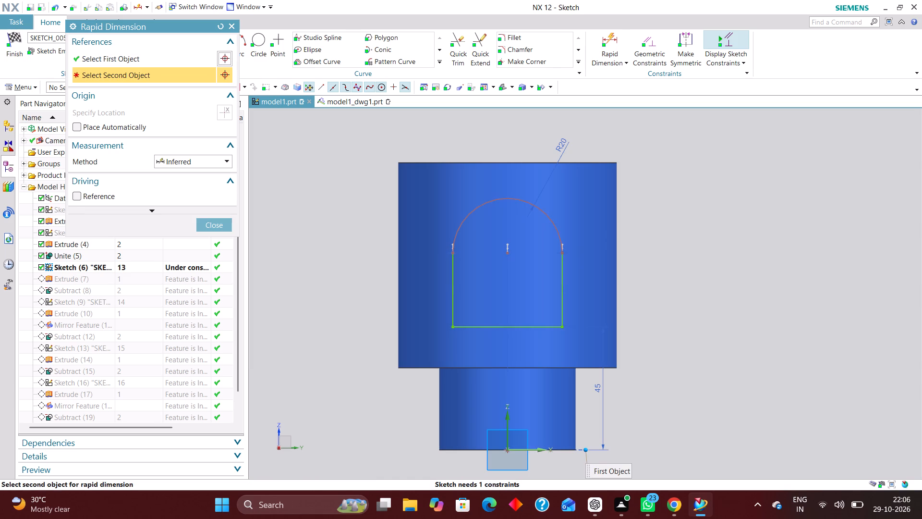
click(506, 253)
drag(702, 347, 692, 351)
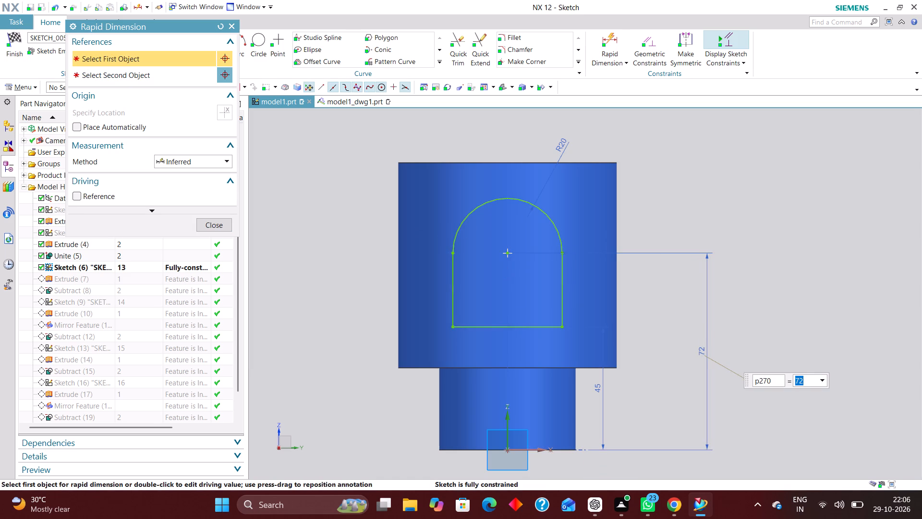
text(74)
key(Return)
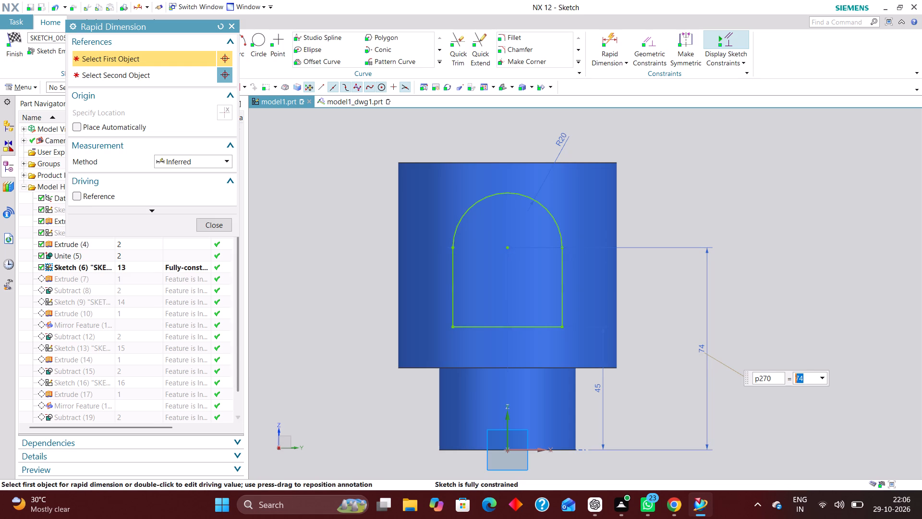
text(70)
key(Return)
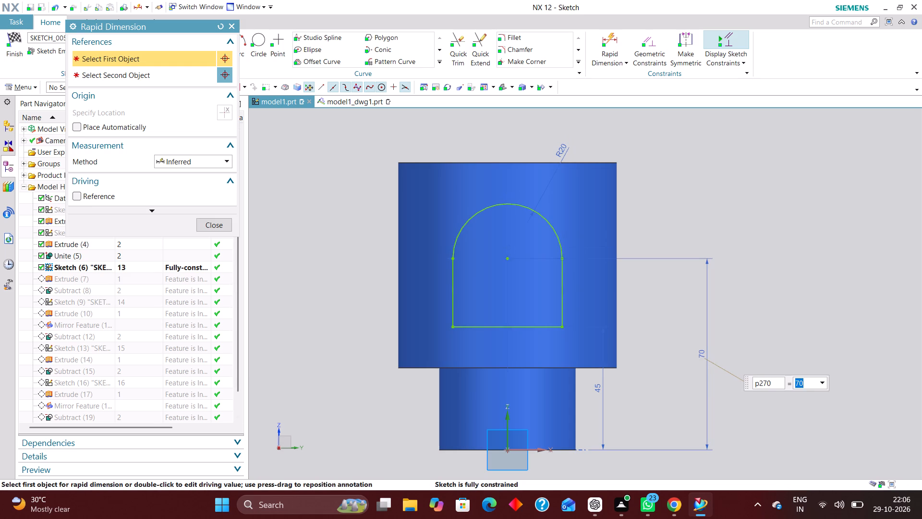
click(222, 225)
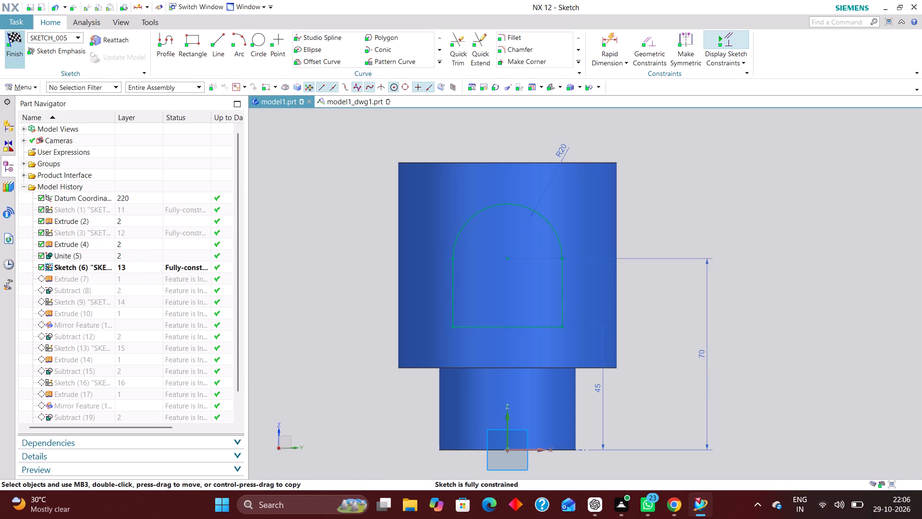
click(12, 33)
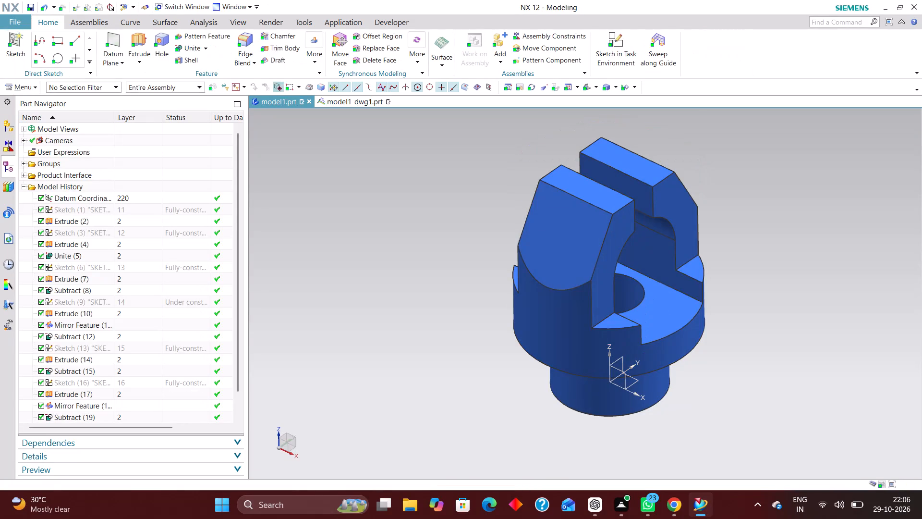
Switch to the model1_dwg1.prt drawing and update its out-of-date views.
click(344, 101)
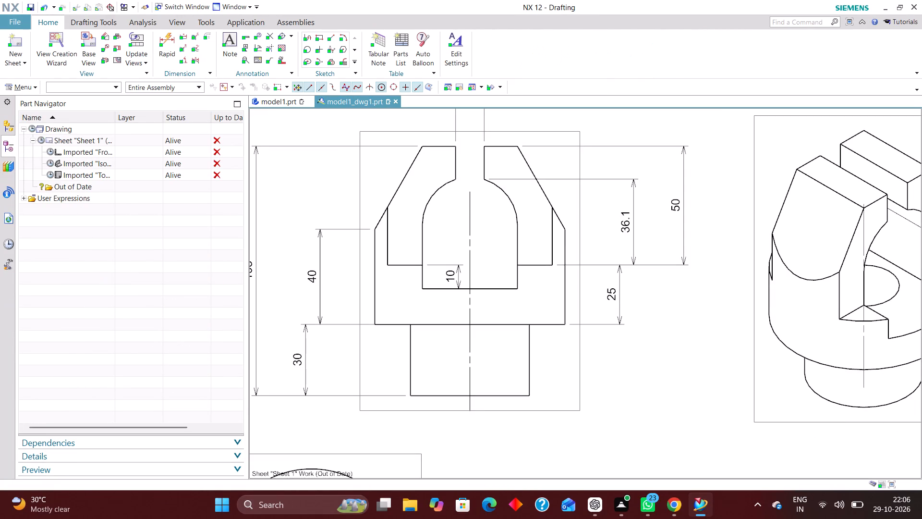
click(30, 128)
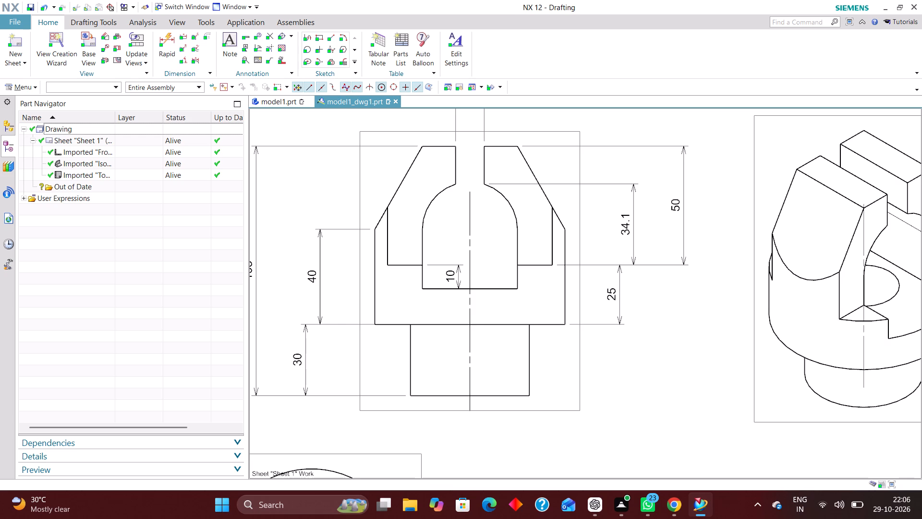
Dimension the vertical depth from the fork's top edge to the start of the slot arch in the front view.
click(169, 39)
click(485, 148)
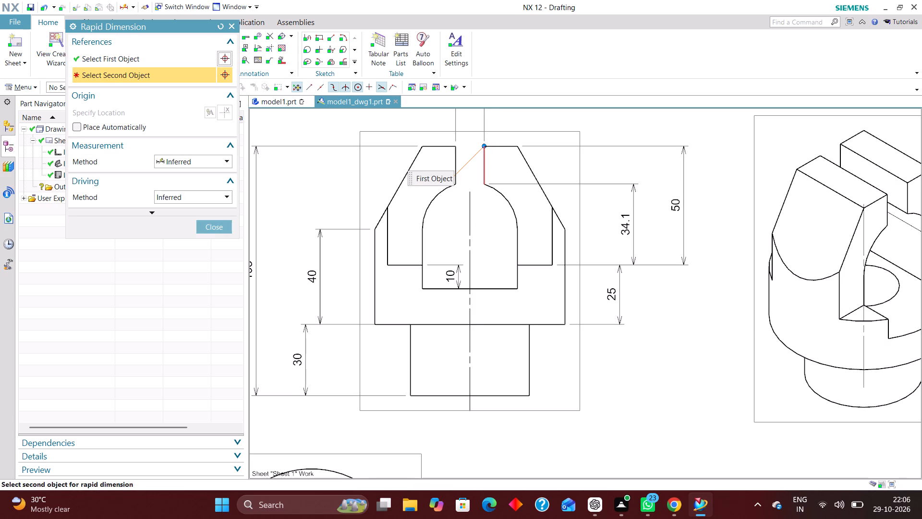
click(482, 186)
click(348, 170)
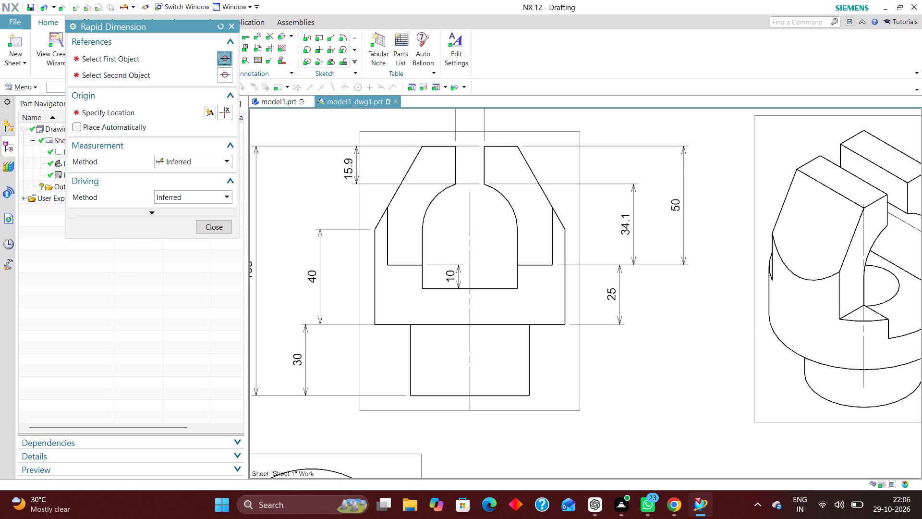
click(213, 225)
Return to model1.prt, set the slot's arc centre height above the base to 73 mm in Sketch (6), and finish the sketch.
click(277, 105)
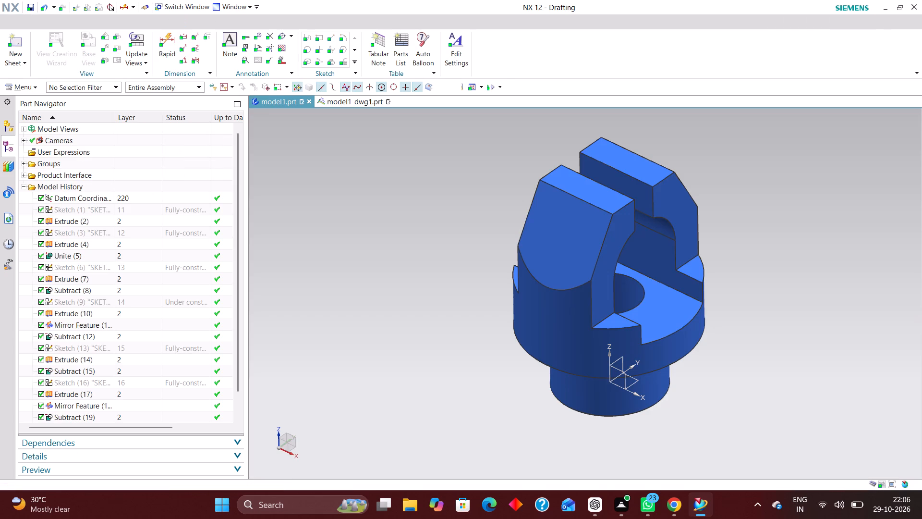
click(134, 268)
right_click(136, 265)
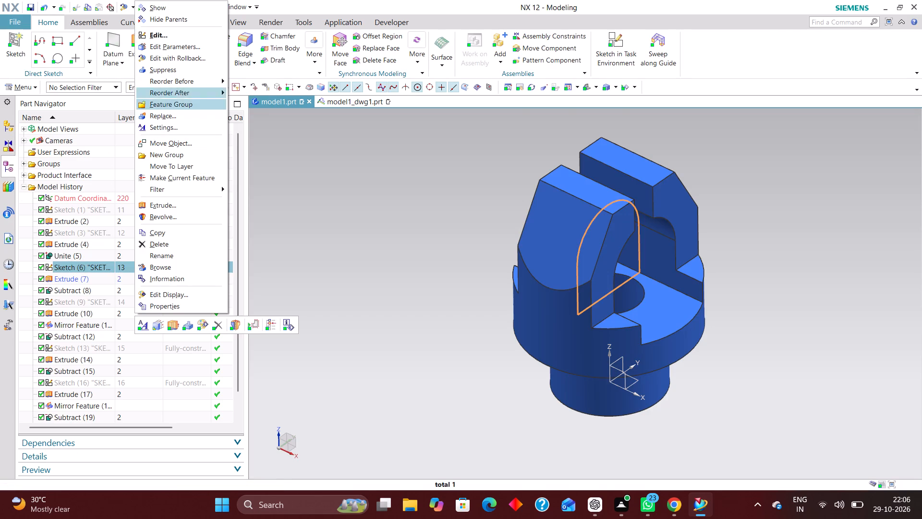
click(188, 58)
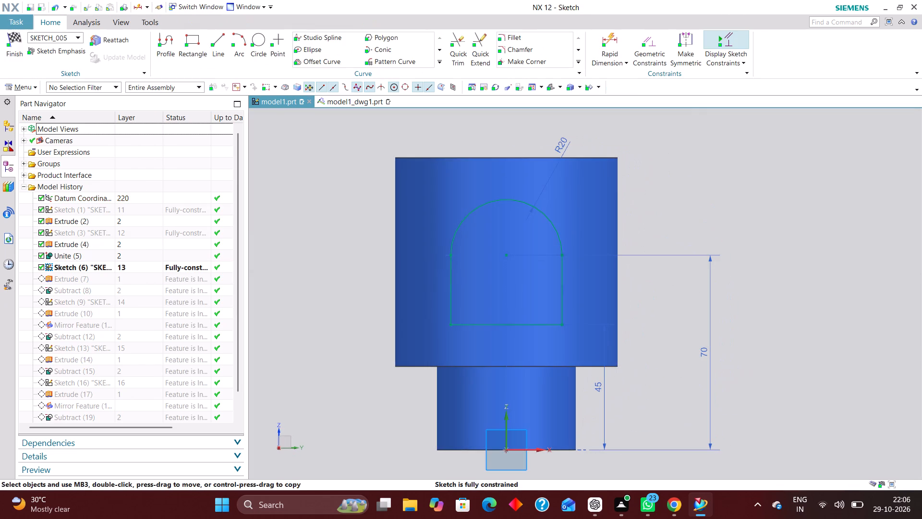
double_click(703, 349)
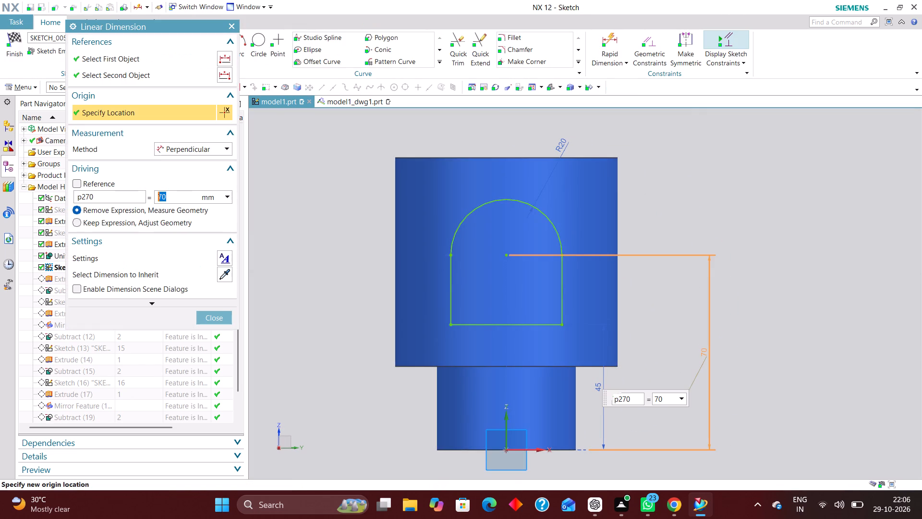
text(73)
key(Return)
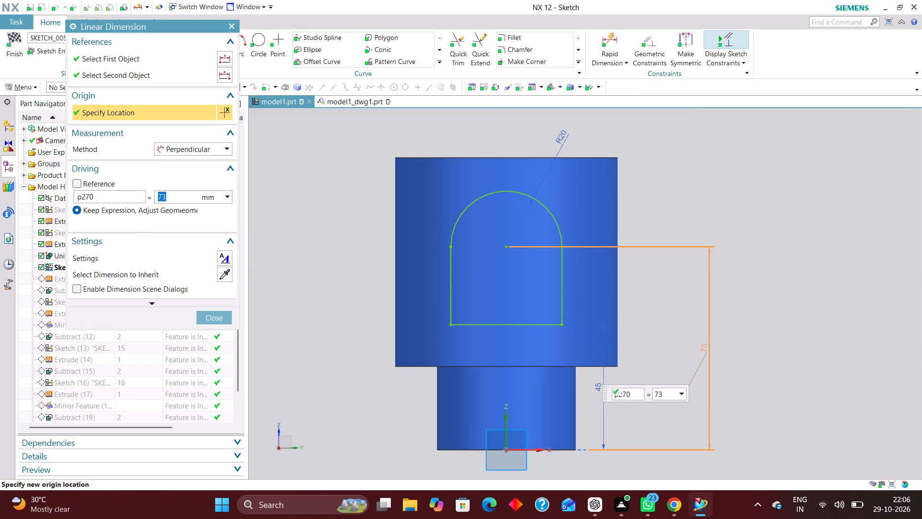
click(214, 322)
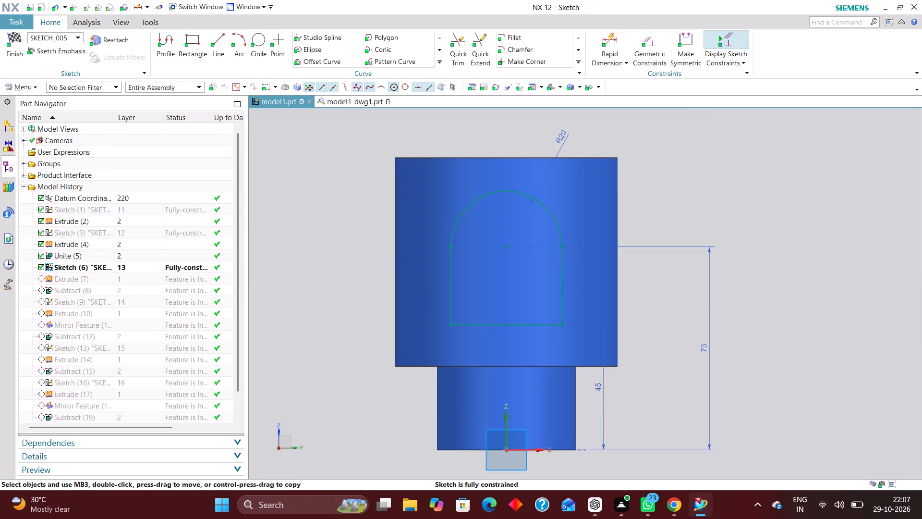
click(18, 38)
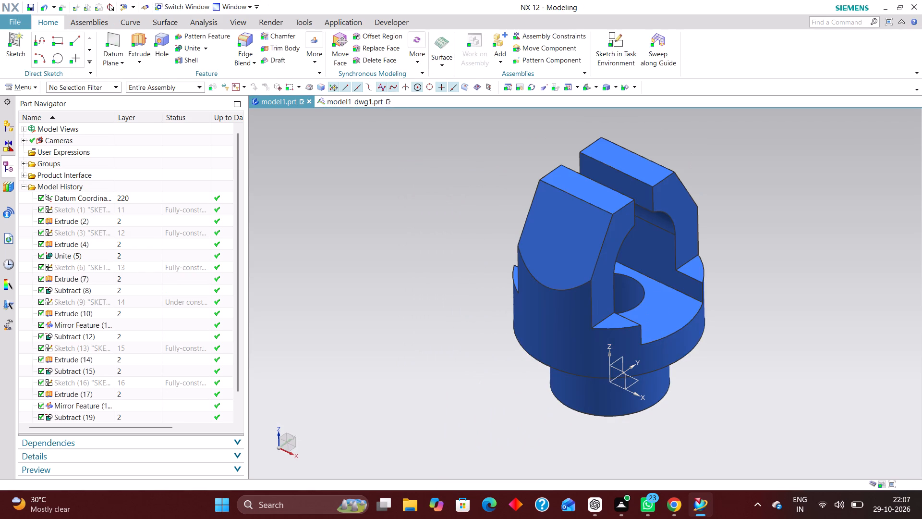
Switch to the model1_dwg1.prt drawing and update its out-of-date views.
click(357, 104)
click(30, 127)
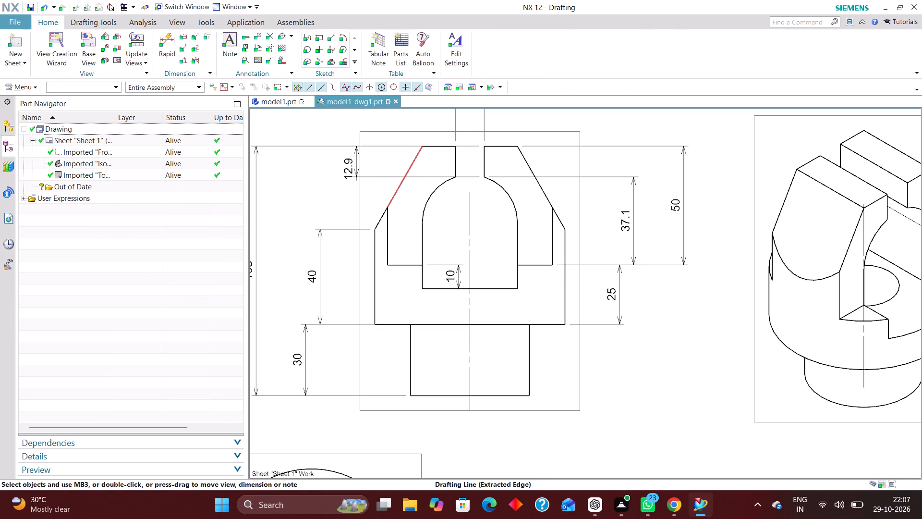
Return to model1.prt, set the slot's arc centre height above the base to 74 mm in Sketch (6), and finish the sketch.
click(292, 99)
click(88, 267)
right_click(88, 265)
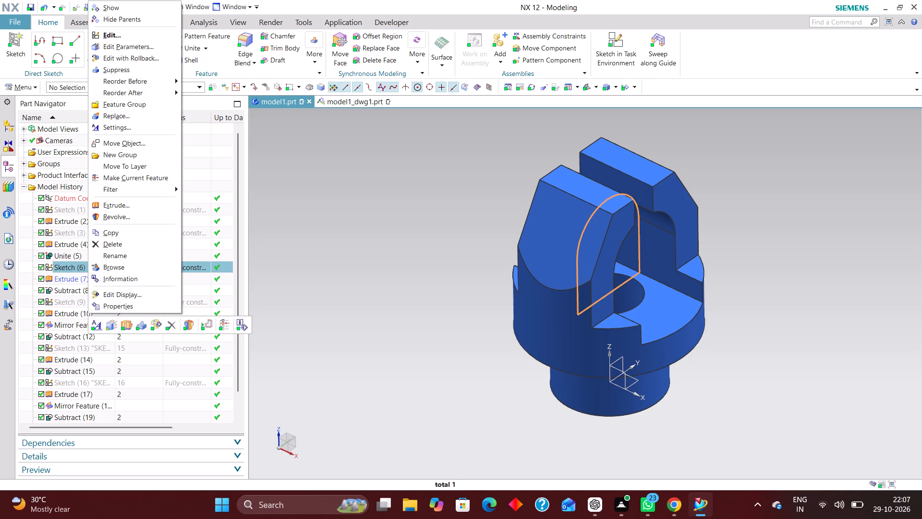
click(130, 58)
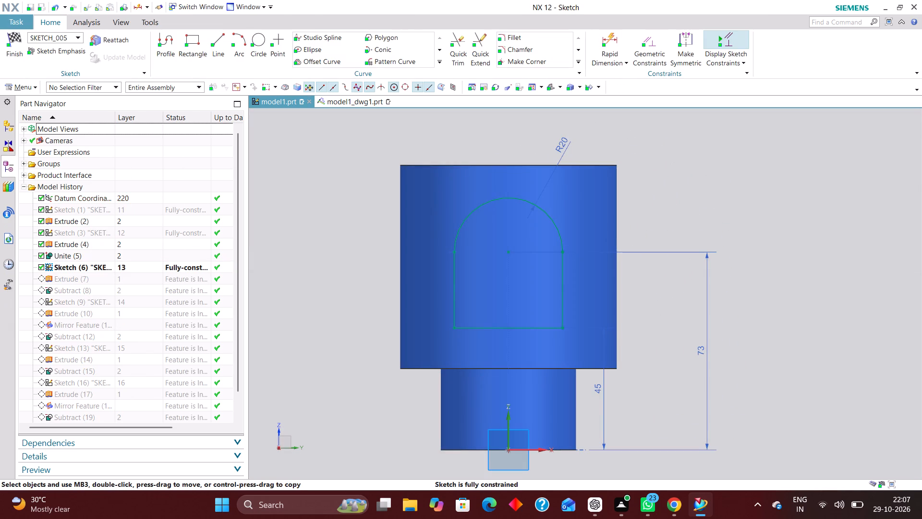
double_click(704, 357)
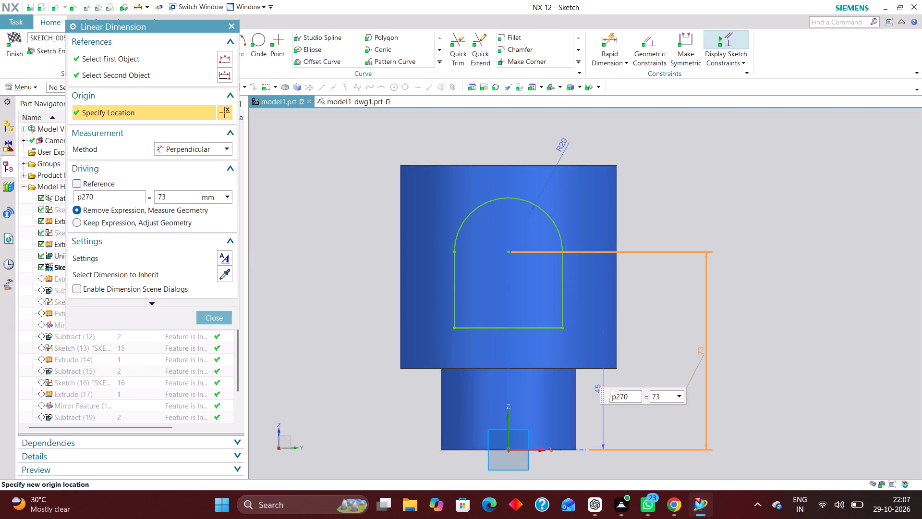
text(74)
drag(665, 397, 631, 408)
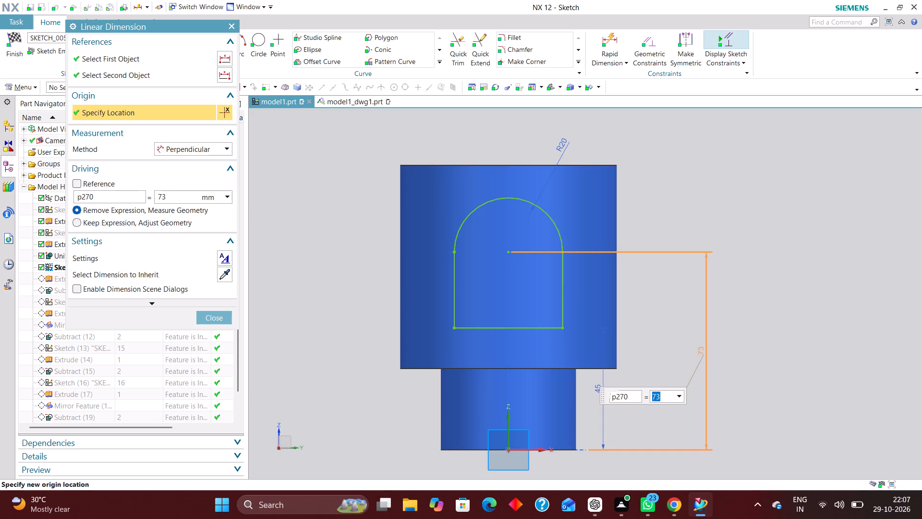
text(74)
key(Return)
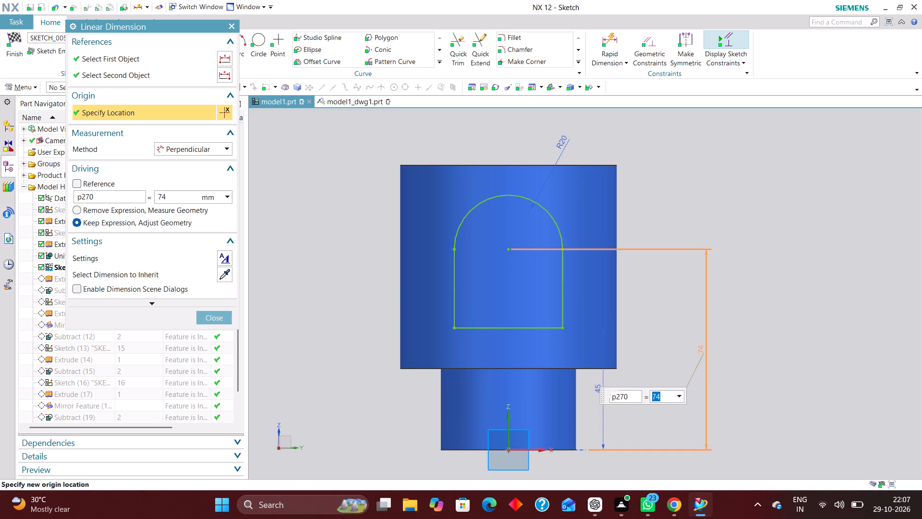
click(224, 315)
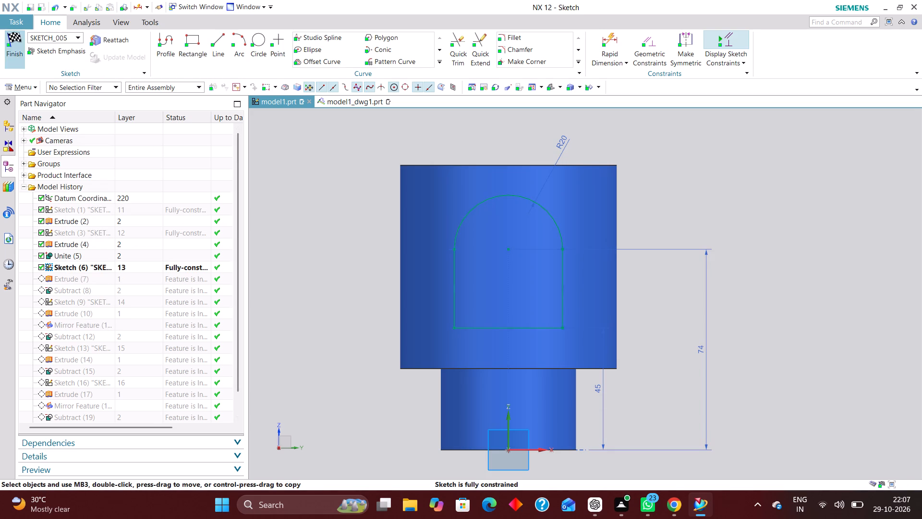
click(15, 36)
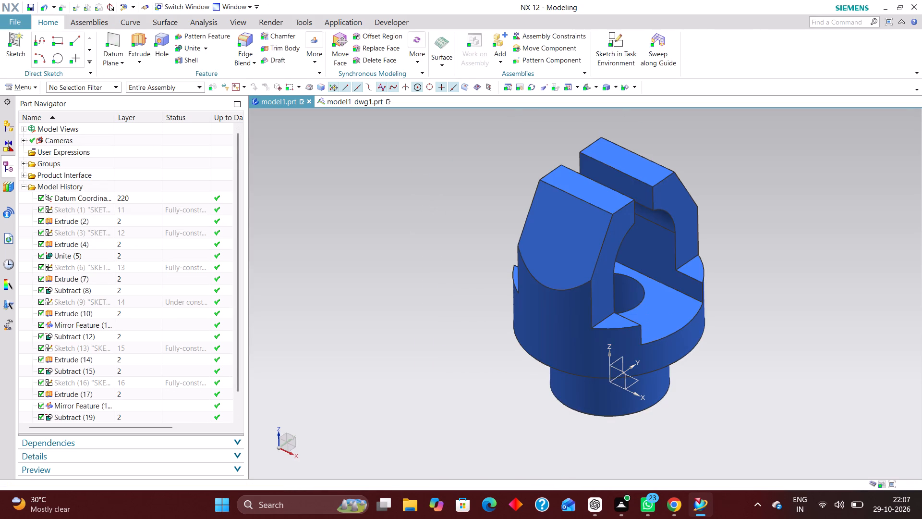
Switch to the model1_dwg1.prt drawing and update its out-of-date views.
click(338, 102)
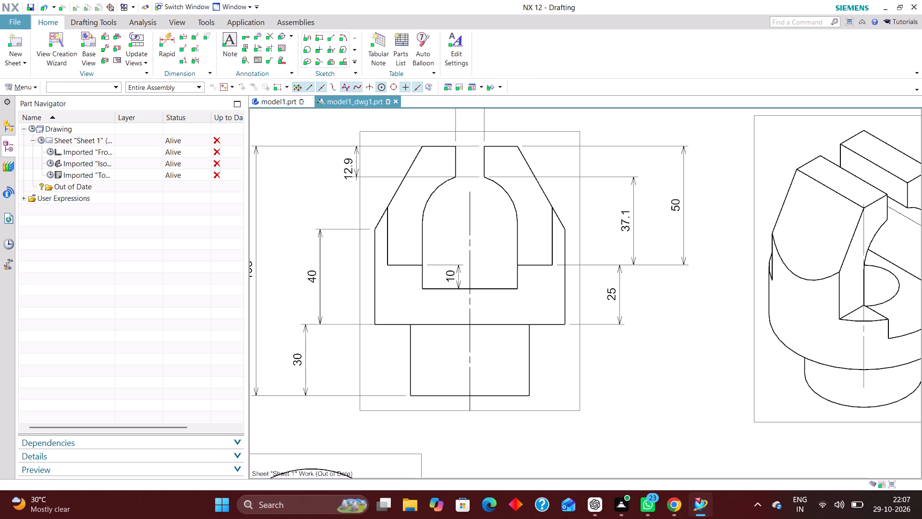
click(31, 127)
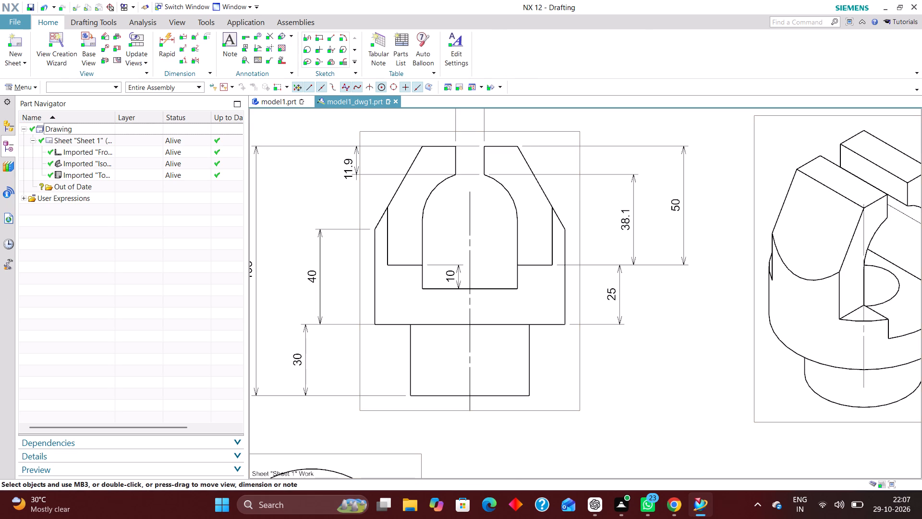
Reposition the 38.1 mm vertical dimension in the front view so it lines up directly above the 25 mm dimension.
double_click(630, 229)
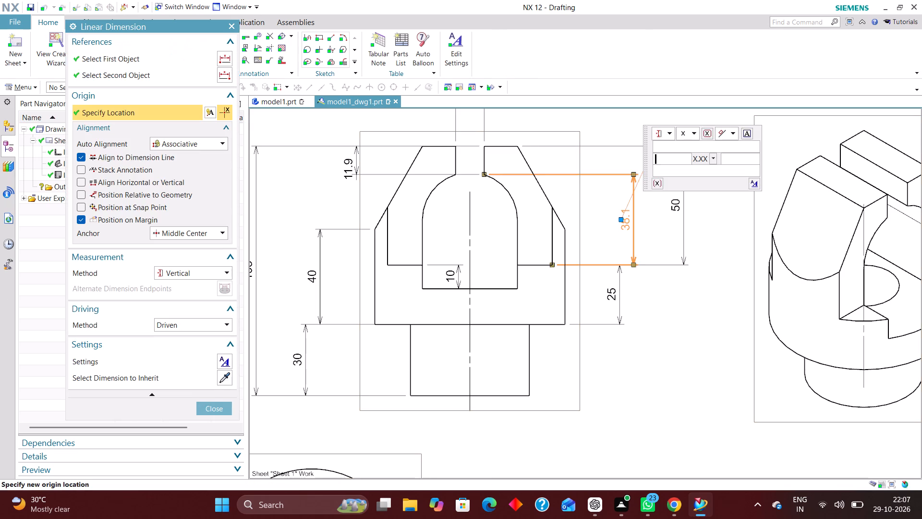
click(661, 311)
drag(659, 316, 615, 245)
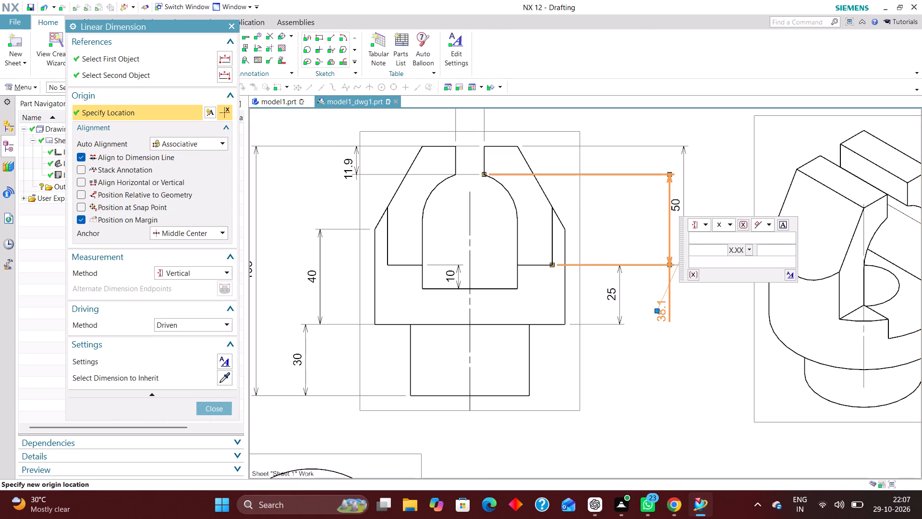
drag(615, 245, 612, 240)
click(220, 404)
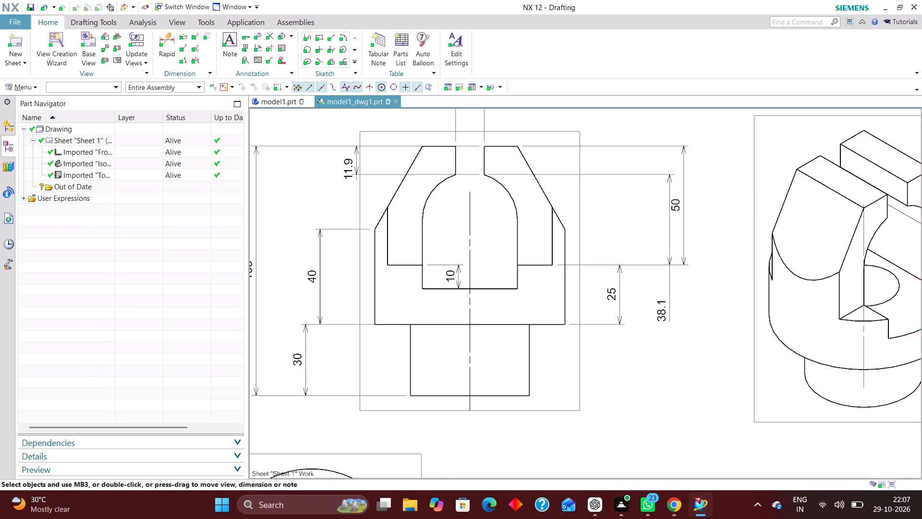
drag(663, 311, 612, 219)
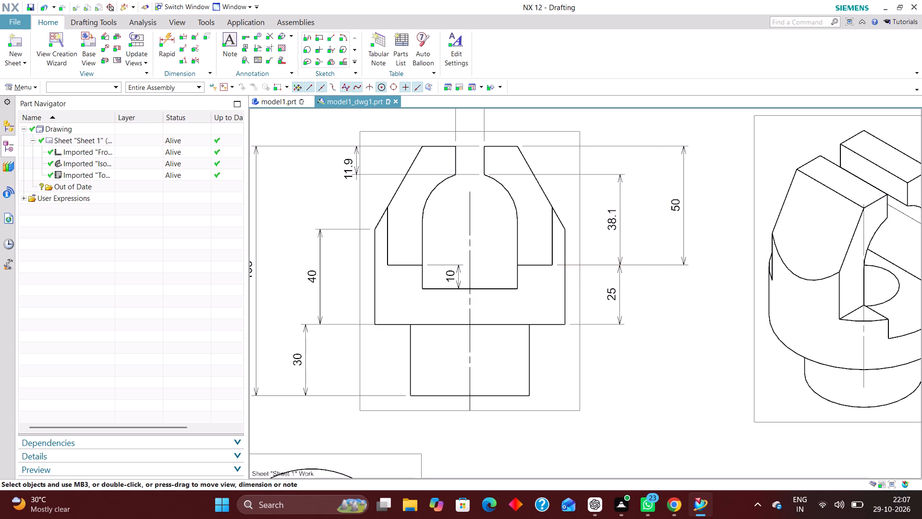
Set the 38.1 mm vertical dimension in the front view to 0 decimal places.
double_click(608, 227)
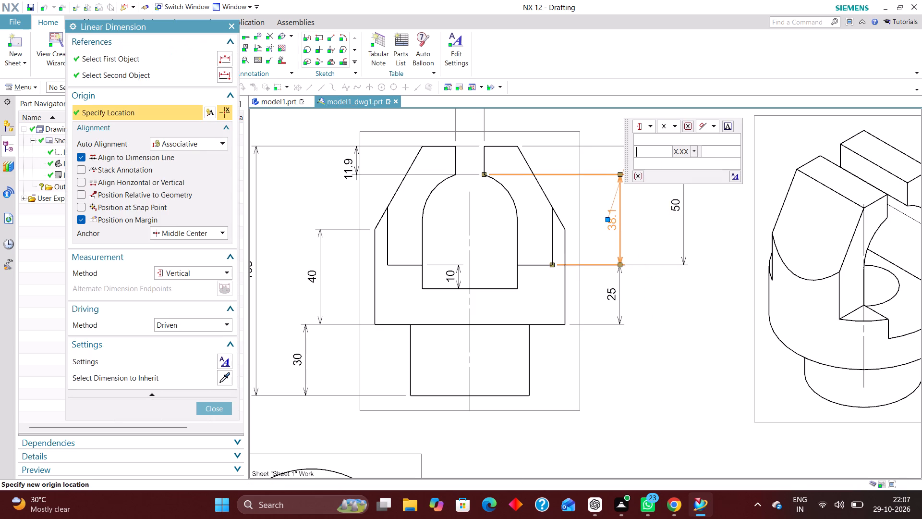
click(695, 152)
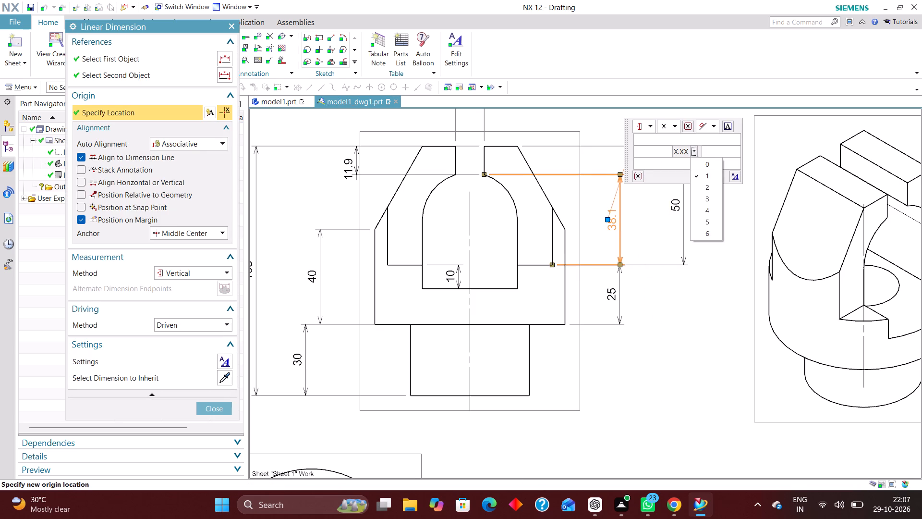
click(696, 164)
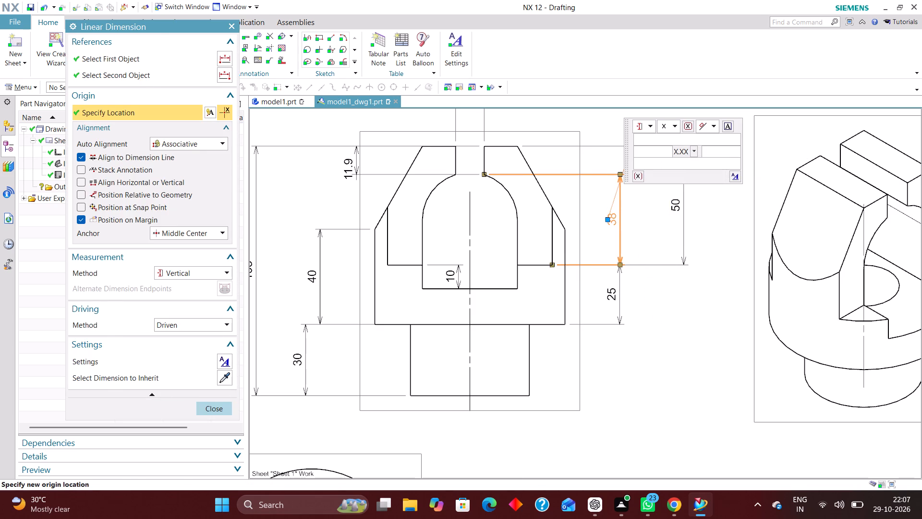
click(223, 408)
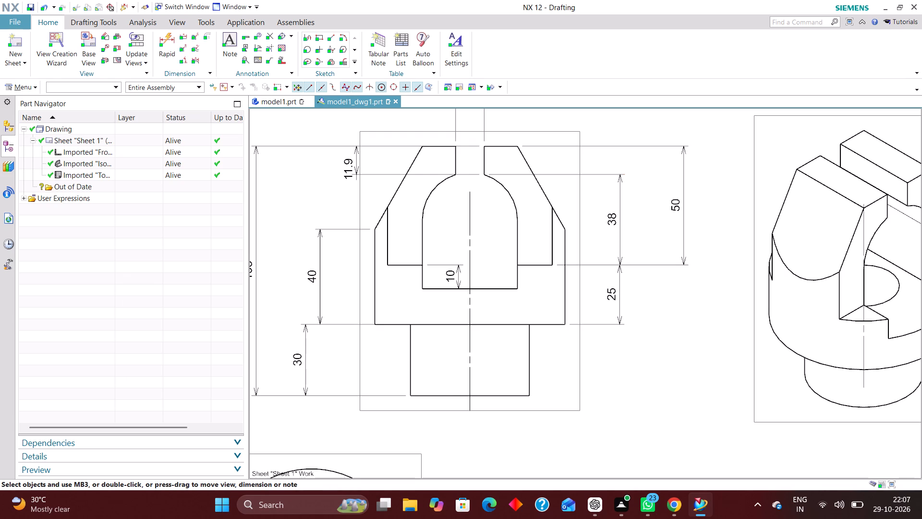
Set the 11.9 mm neck depth dimension at the top of the front view to 0 decimal places.
scroll(621, 352, down, 1)
scroll(404, 210, up, 2)
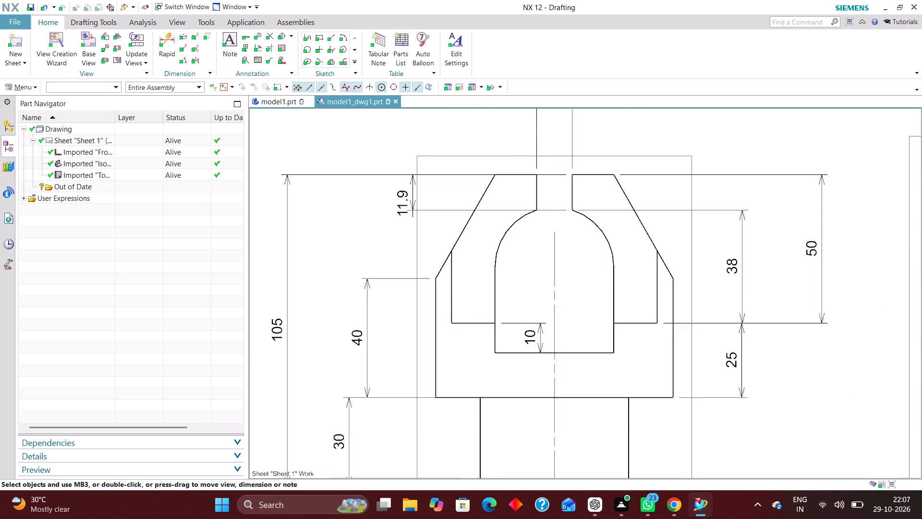
scroll(403, 210, up, 1)
double_click(408, 191)
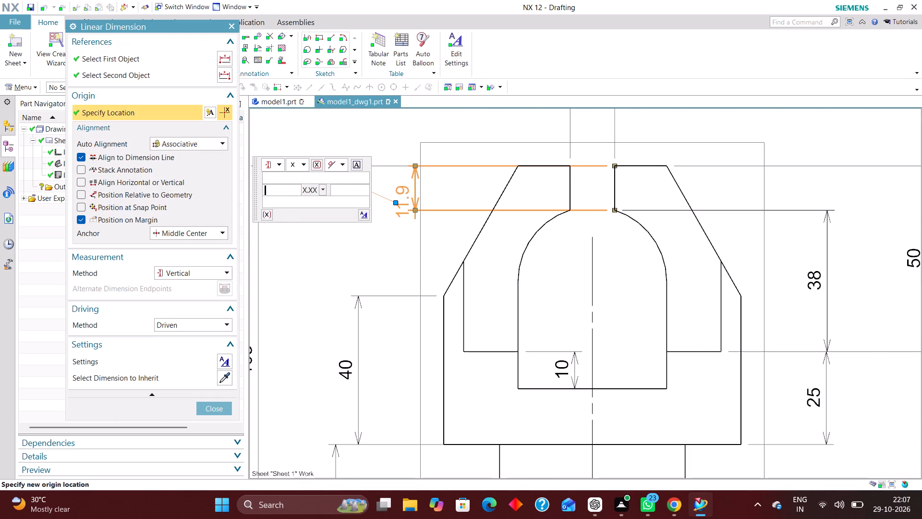
click(322, 192)
click(338, 201)
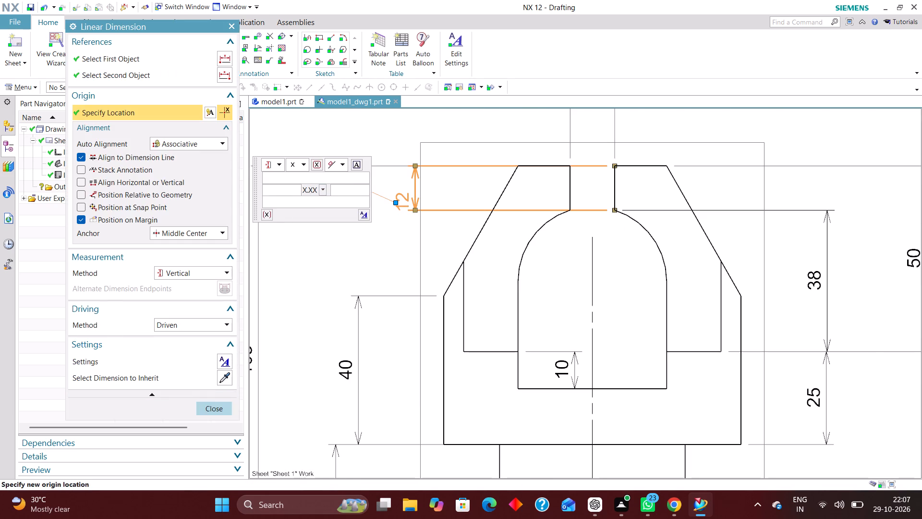
click(219, 407)
Set the arrows of the vertical 12 mm neck depth dimension to Out and reposition it beside the front view's upper-left edge.
scroll(391, 251, down, 1)
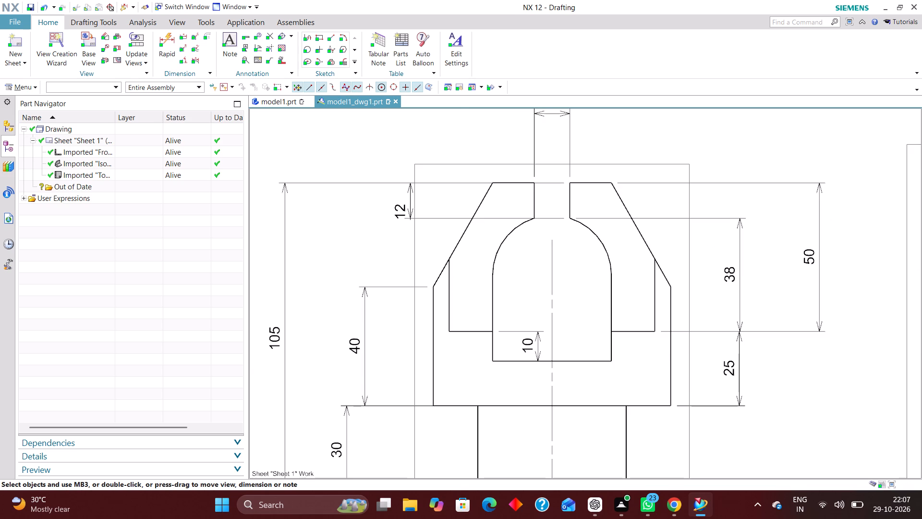
scroll(433, 296, down, 1)
drag(405, 228, 405, 222)
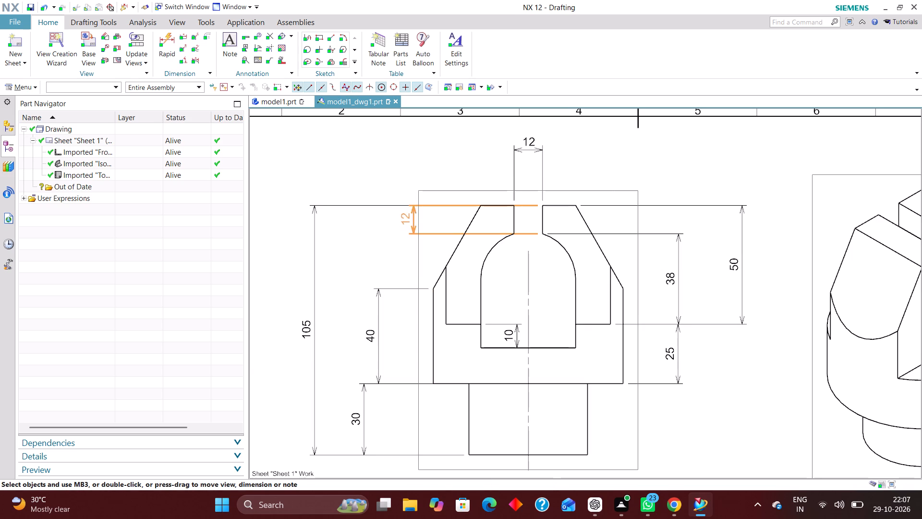
drag(405, 222, 391, 217)
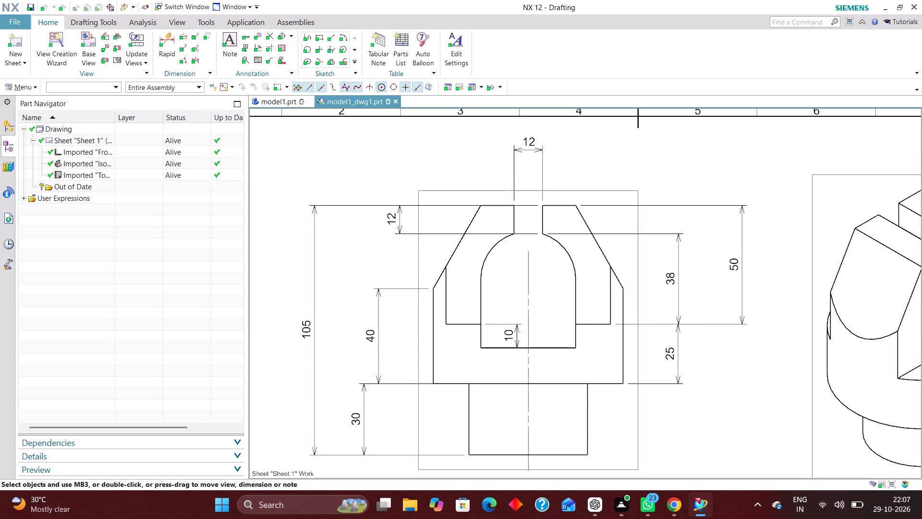
double_click(398, 216)
click(400, 204)
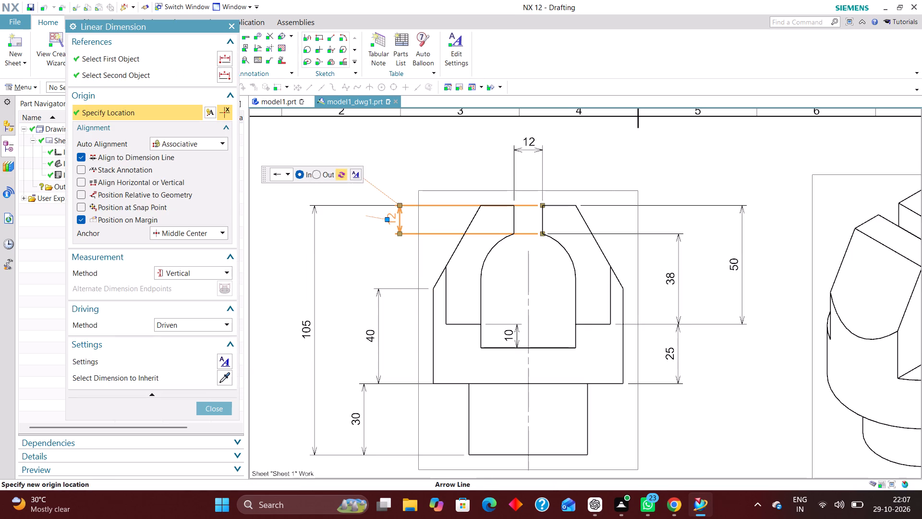
click(317, 172)
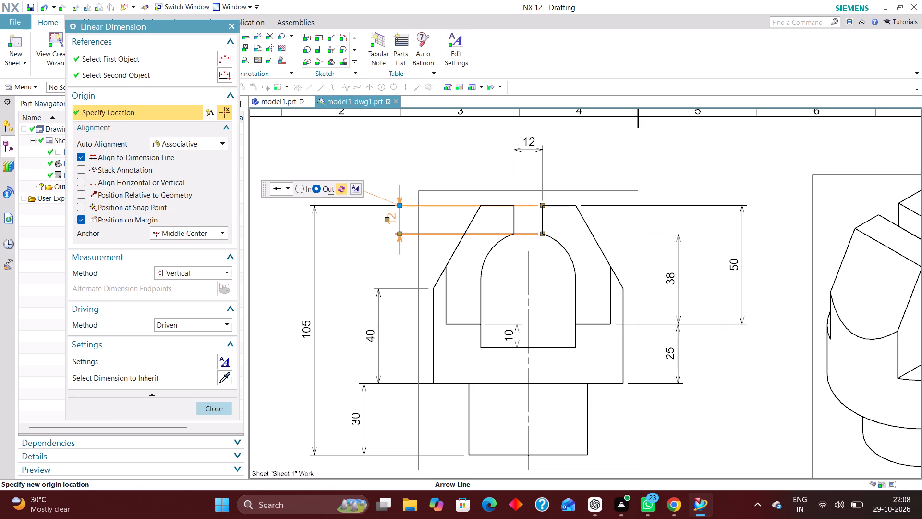
click(220, 406)
drag(394, 216, 409, 218)
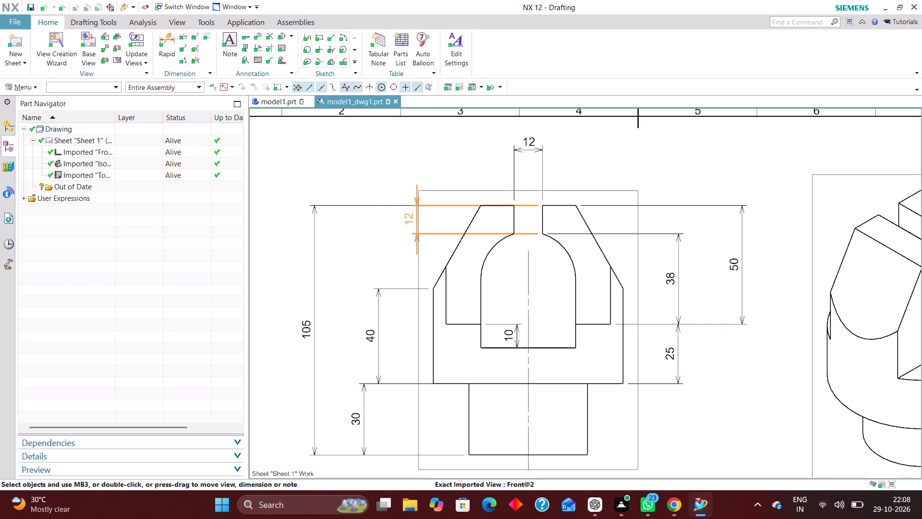
drag(409, 218, 403, 218)
Set the arrows of the horizontal 12 mm neck width dimension above the front view to Out.
scroll(631, 216, down, 1)
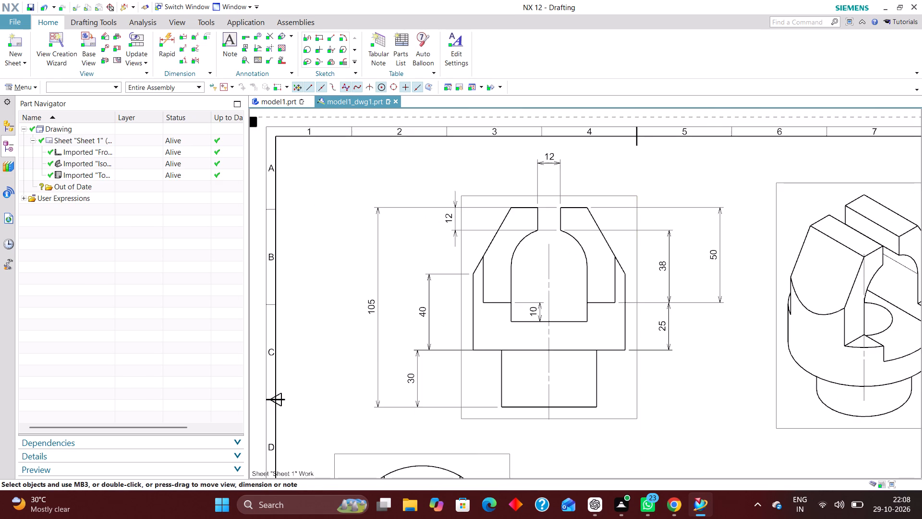
scroll(687, 284, up, 1)
scroll(545, 224, down, 1)
scroll(531, 145, up, 3)
double_click(512, 155)
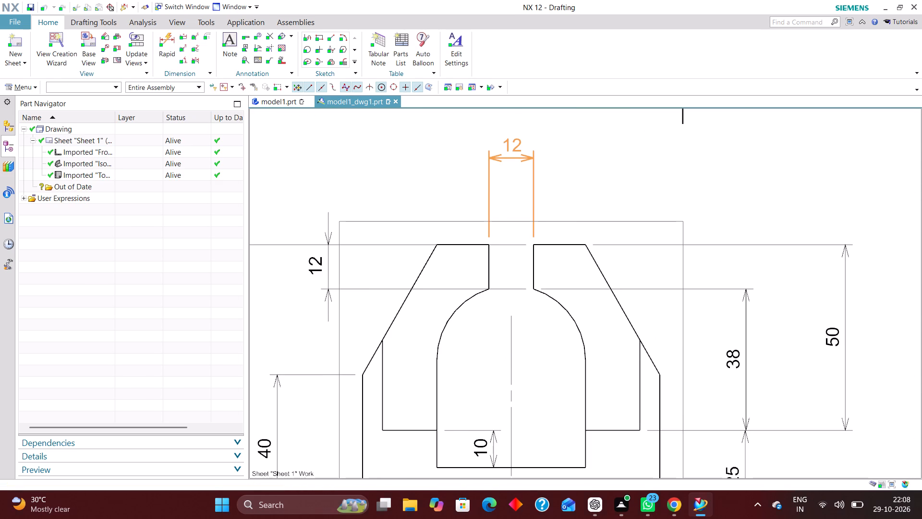
click(533, 157)
click(473, 121)
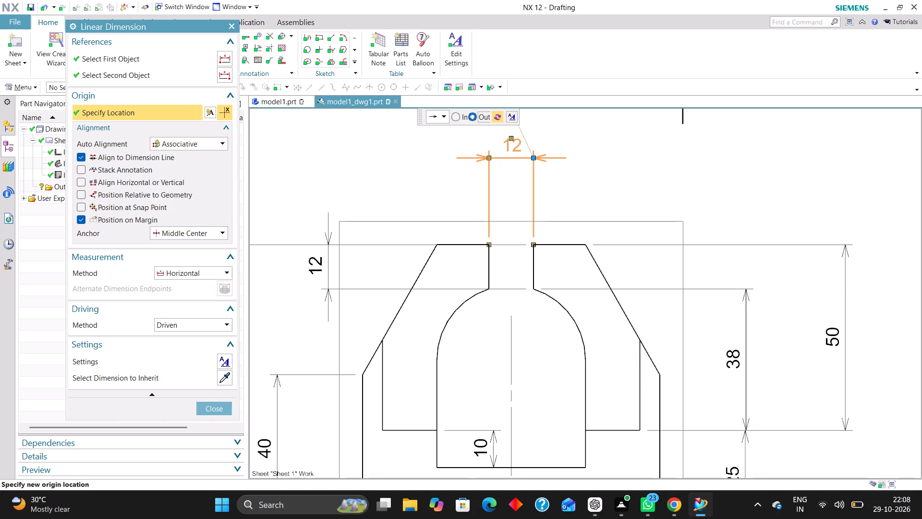
click(222, 408)
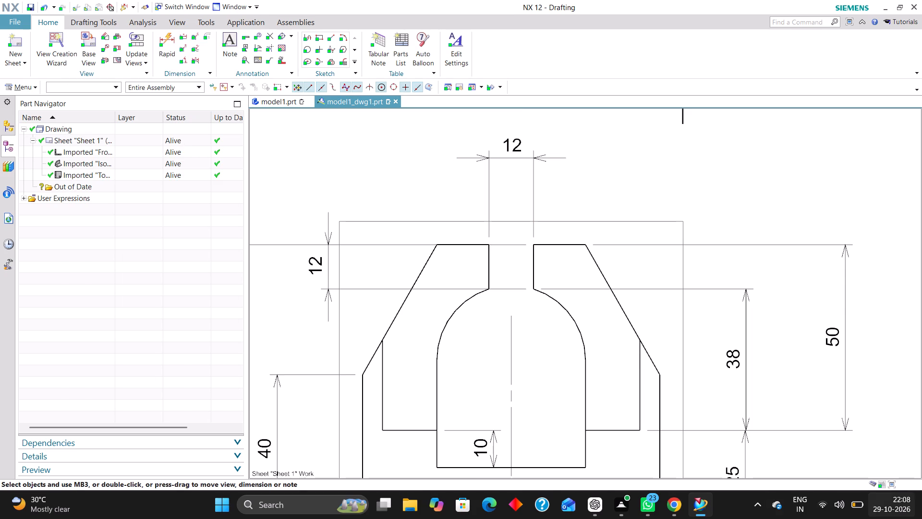
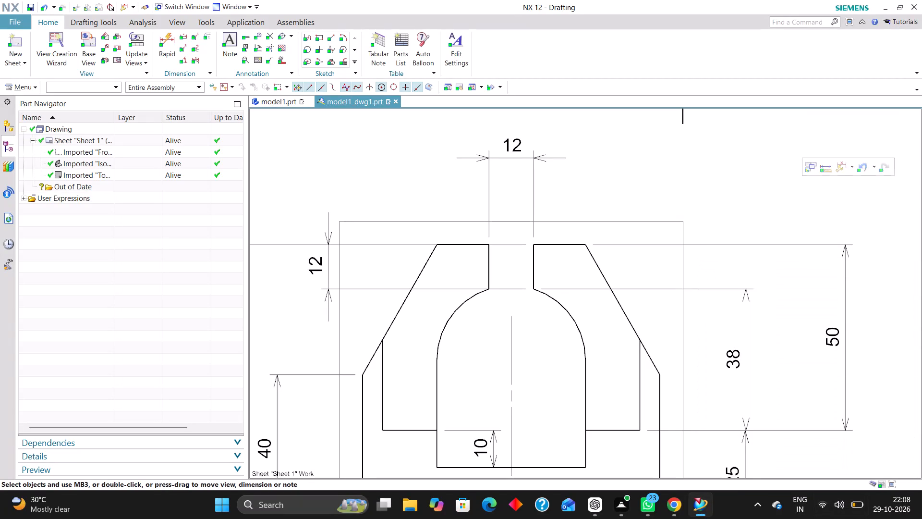
Switch off Energy saver in the Windows quick settings and return to the drawing.
click(857, 506)
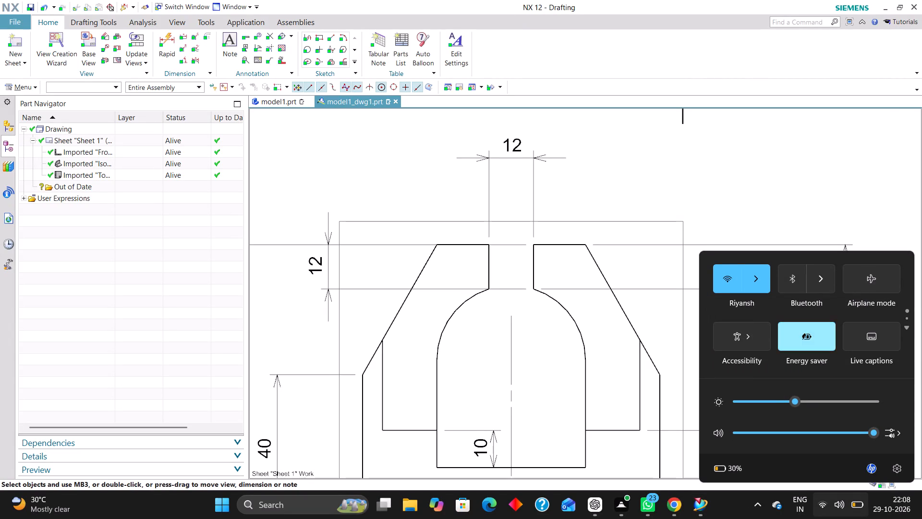
click(813, 334)
click(831, 200)
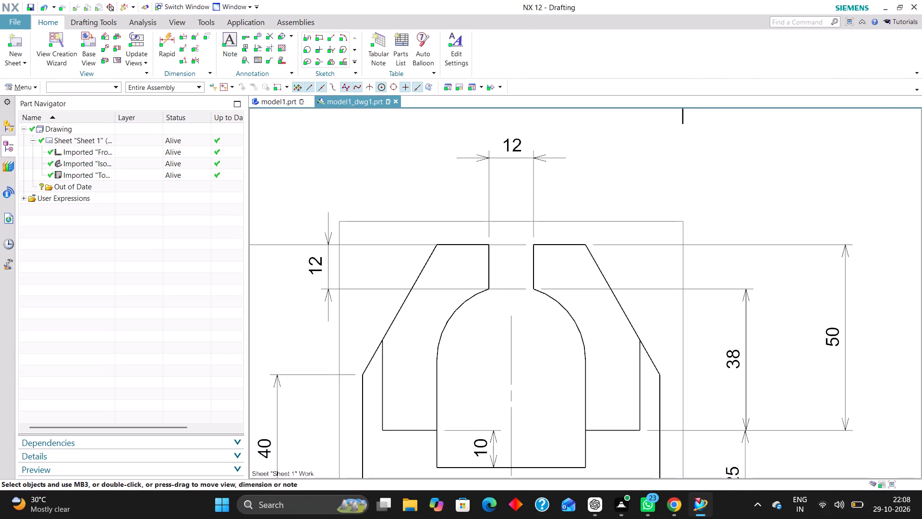
Add a Rapid Dimension for the width of the arched opening's bottom edge in the front view, placed below that edge.
scroll(774, 248, down, 2)
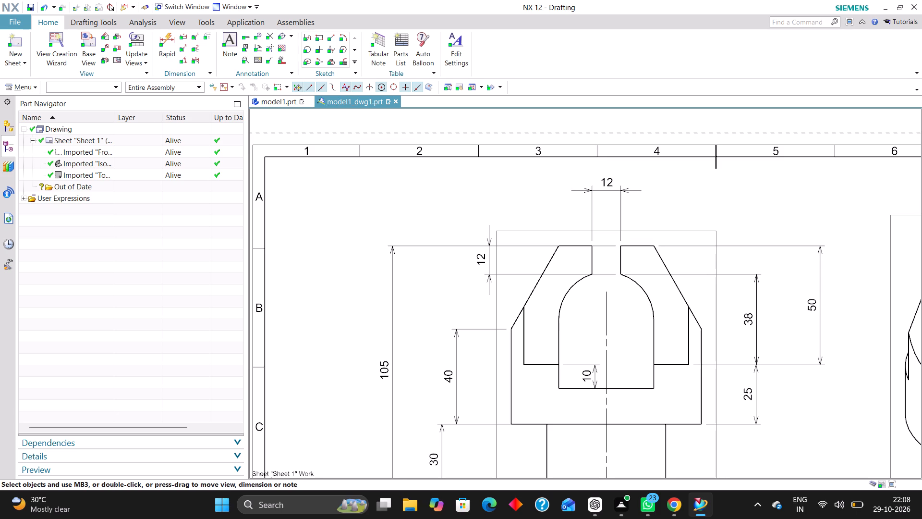
scroll(751, 232, down, 1)
scroll(698, 381, up, 2)
scroll(734, 241, down, 1)
click(167, 38)
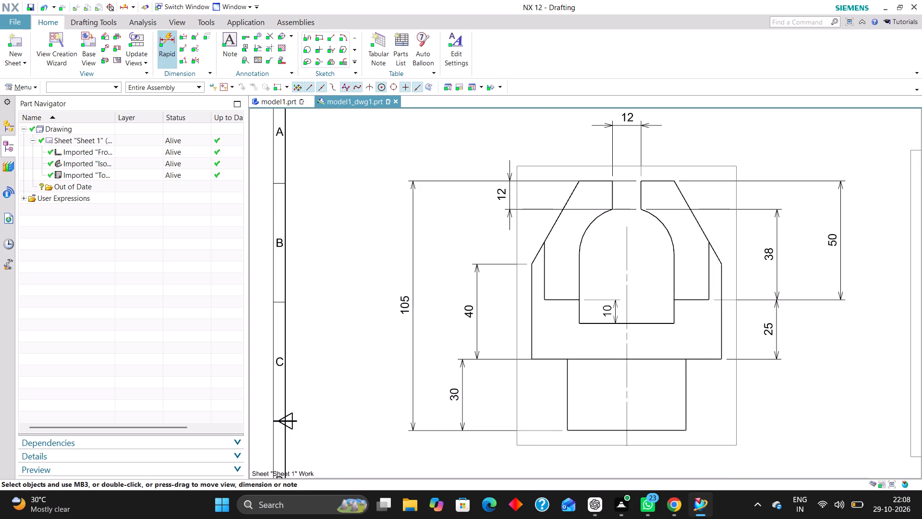
scroll(583, 303, up, 3)
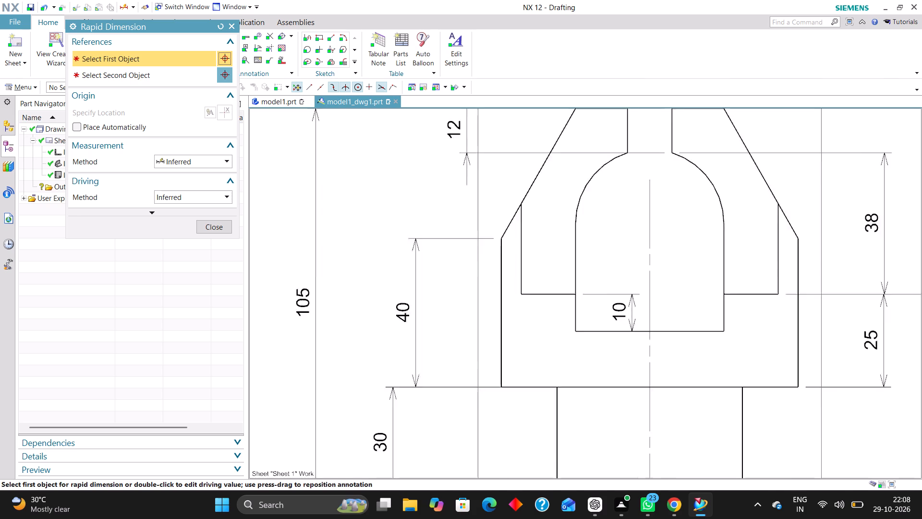
click(569, 335)
click(762, 337)
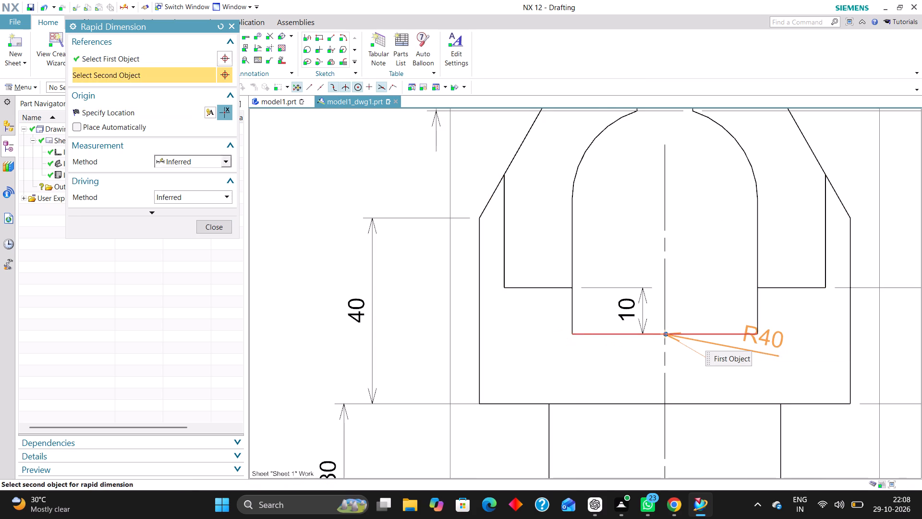
scroll(735, 308, down, 2)
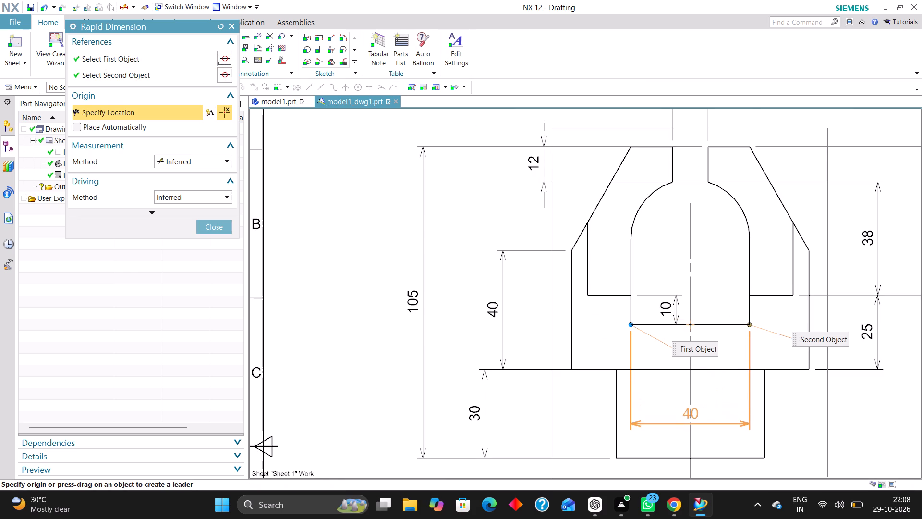
click(697, 419)
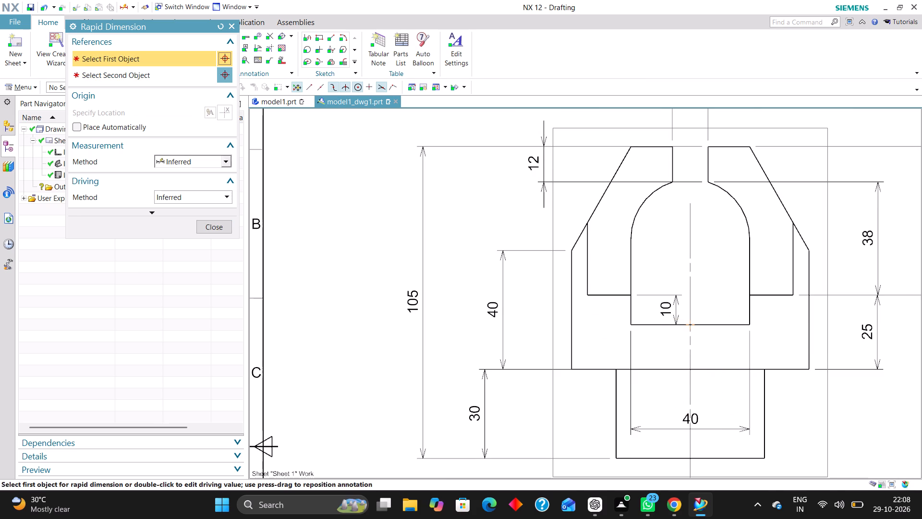
Add a Rapid Dimension for the wide body's overall width, placed below the front view, and finish dimensioning.
scroll(622, 294, down, 3)
scroll(661, 408, up, 2)
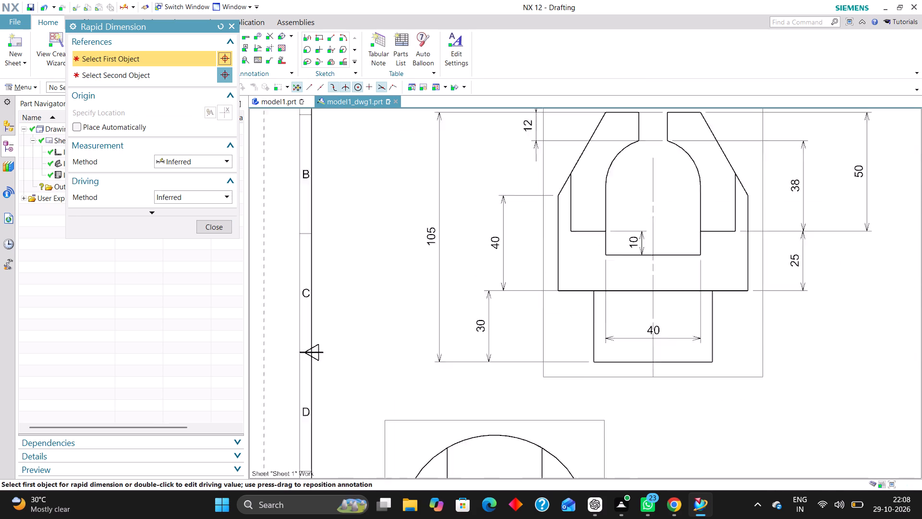
scroll(662, 411, up, 1)
click(530, 260)
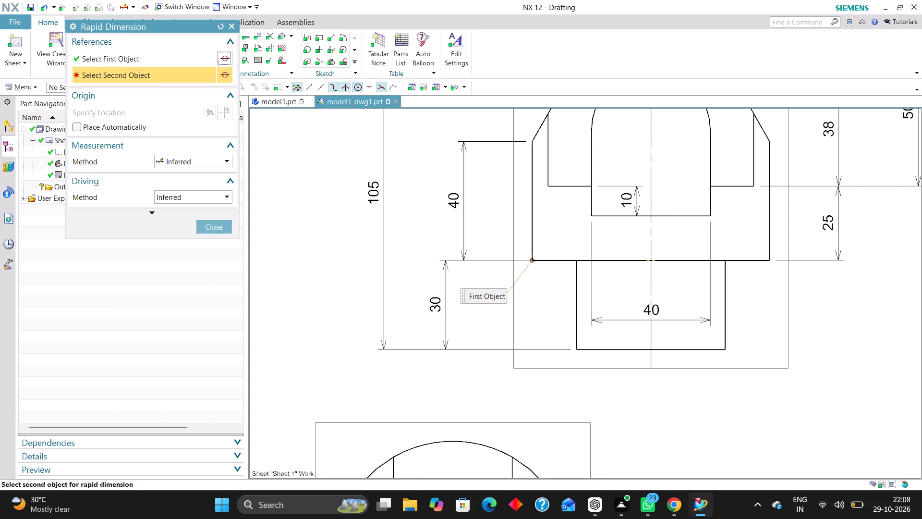
click(772, 263)
click(643, 392)
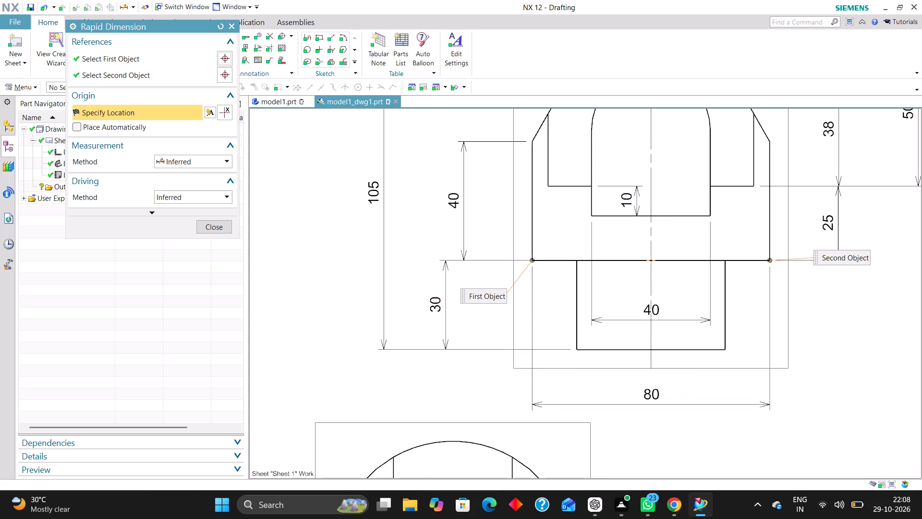
scroll(627, 364, down, 4)
scroll(691, 347, up, 3)
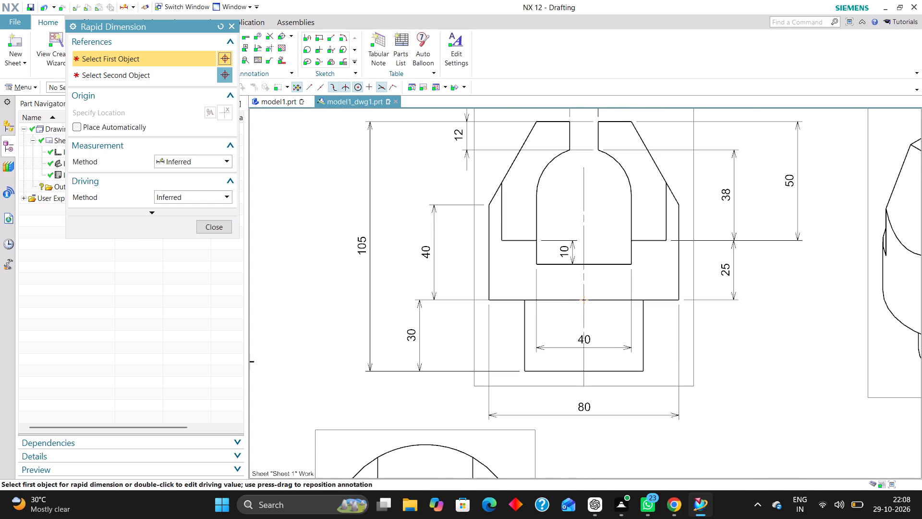
click(217, 225)
Line up the 40 mm height dimension with the 30 mm height dimension beside the front view.
scroll(461, 258, down, 1)
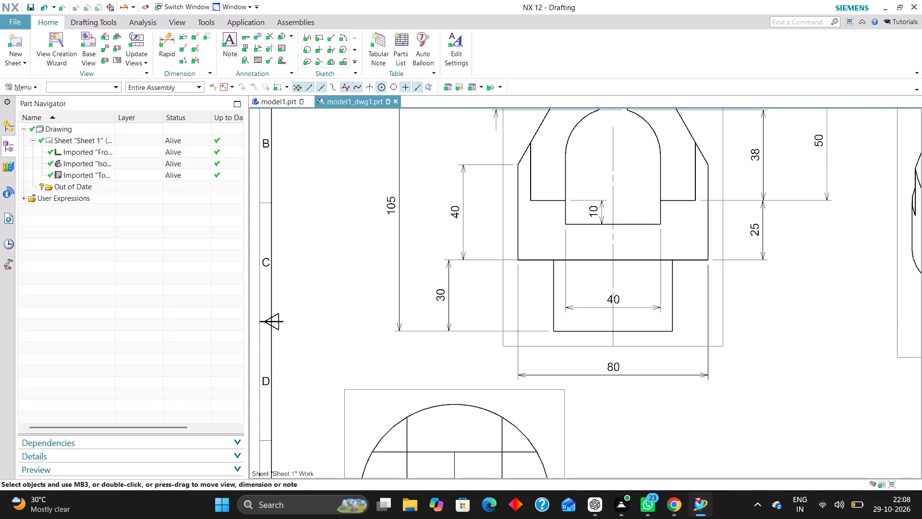
drag(457, 209, 442, 213)
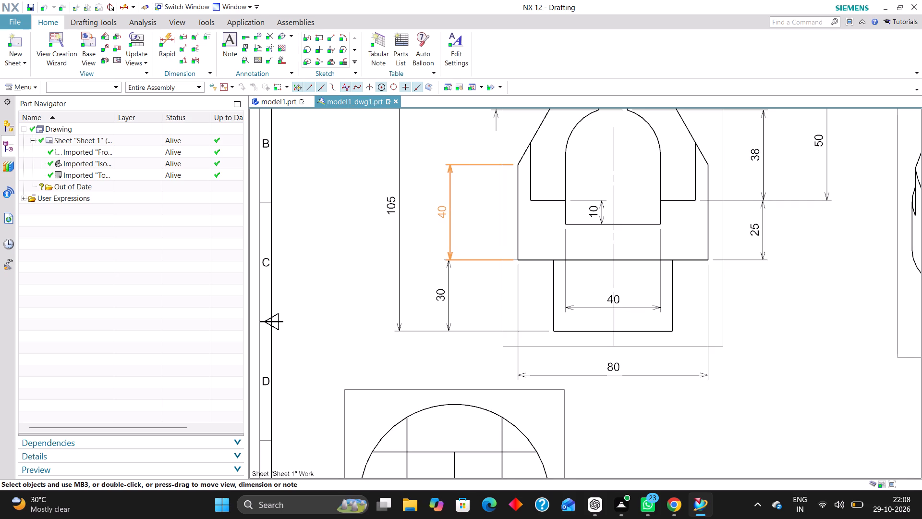
drag(442, 213, 440, 213)
scroll(576, 241, down, 2)
scroll(594, 306, up, 3)
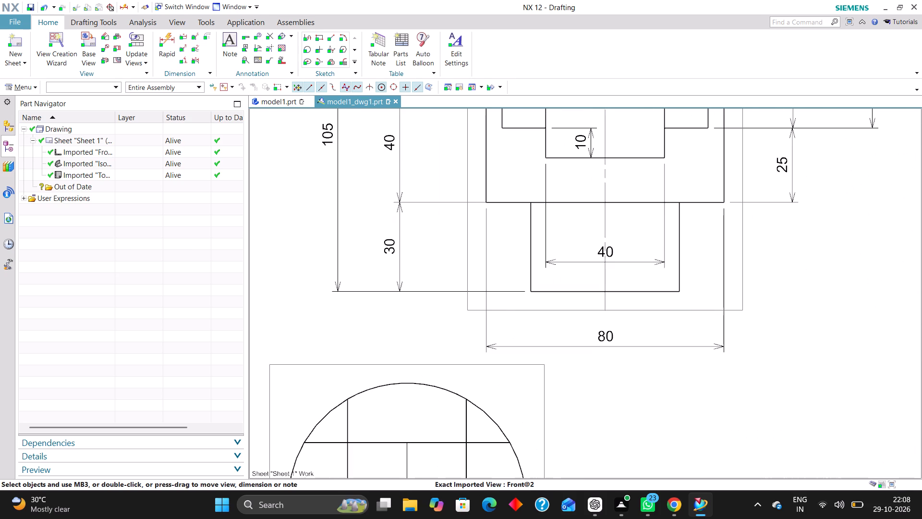
Move the 80 mm overall width dimension closer to the bottom of the front view.
drag(611, 349, 614, 318)
Delete the top view from the sheet.
scroll(610, 323, down, 3)
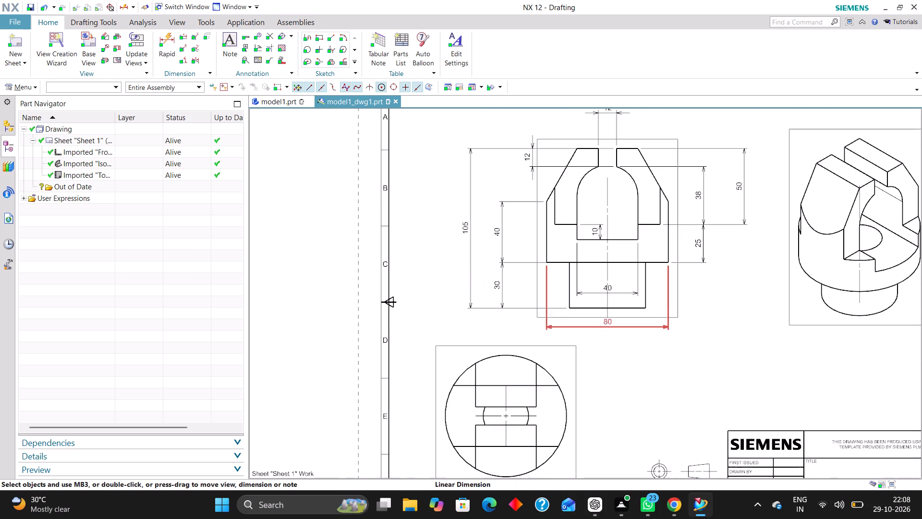
scroll(702, 195, up, 1)
scroll(639, 287, down, 1)
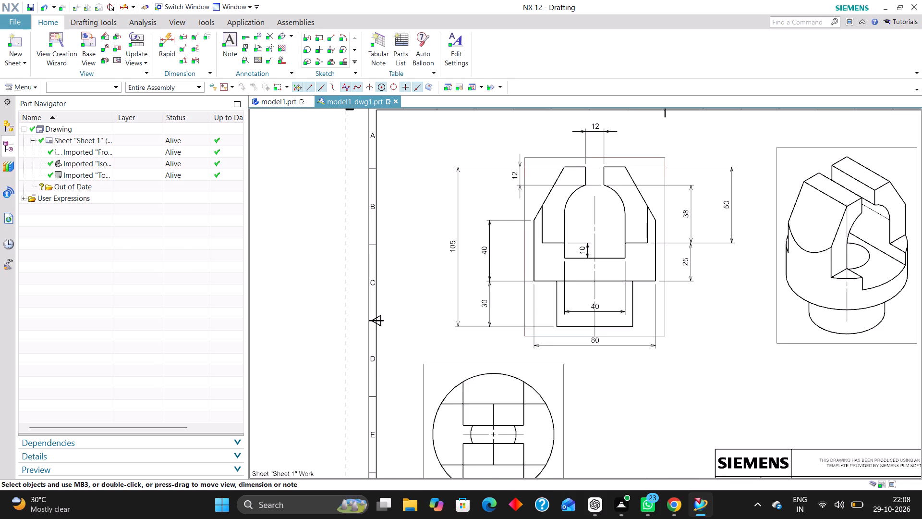
scroll(573, 165, down, 1)
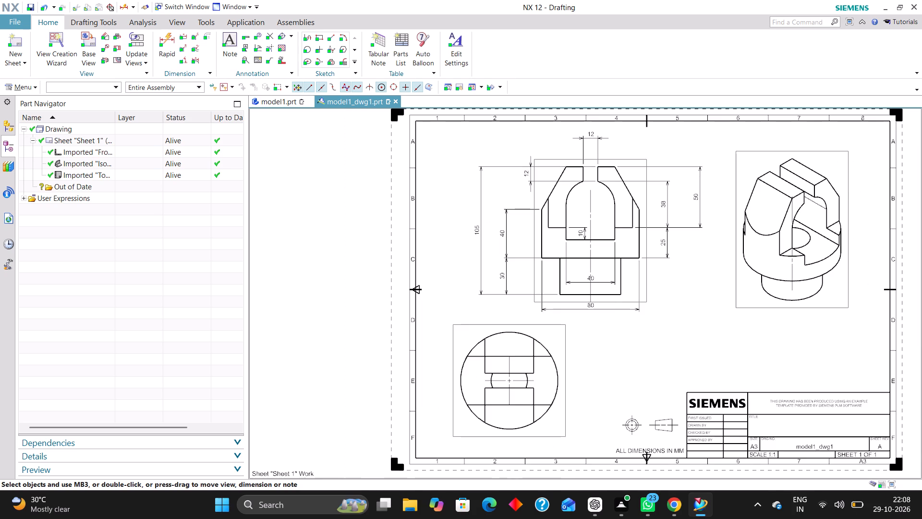
scroll(592, 321, down, 1)
scroll(561, 411, up, 1)
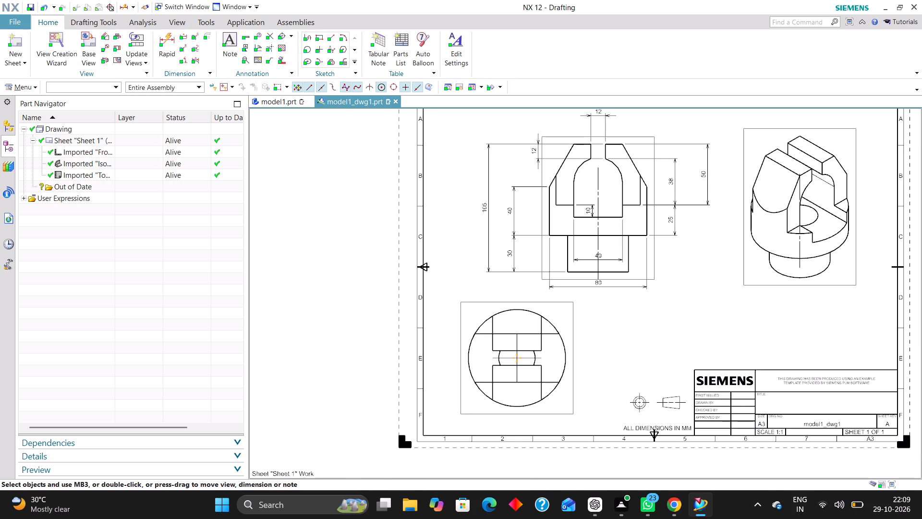
drag(570, 301, 553, 303)
right_drag(555, 334, 502, 353)
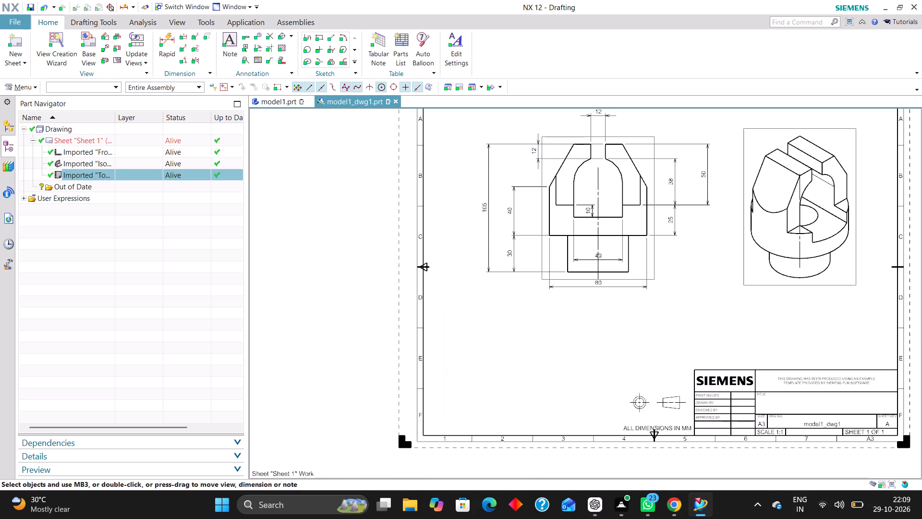
Add a base view using the Front model view at 1:1 scale in the deleted top view's place, without projected views.
click(88, 42)
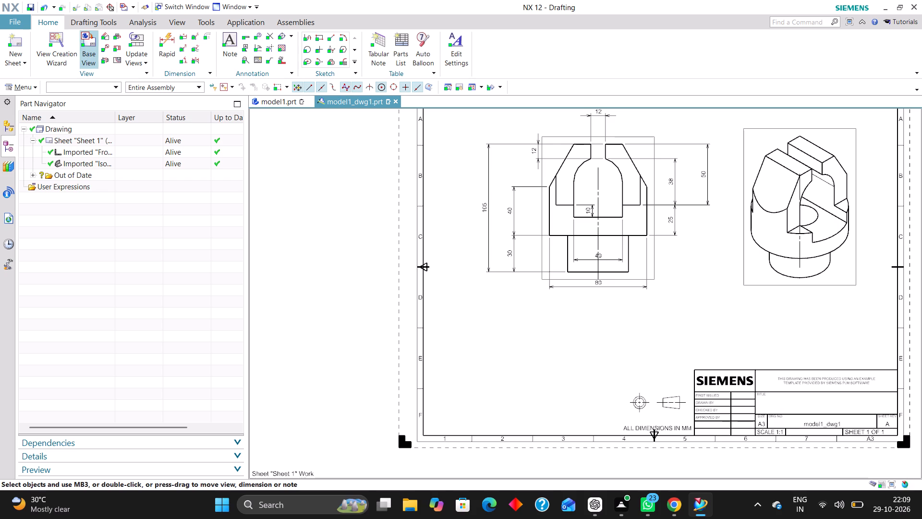
click(203, 174)
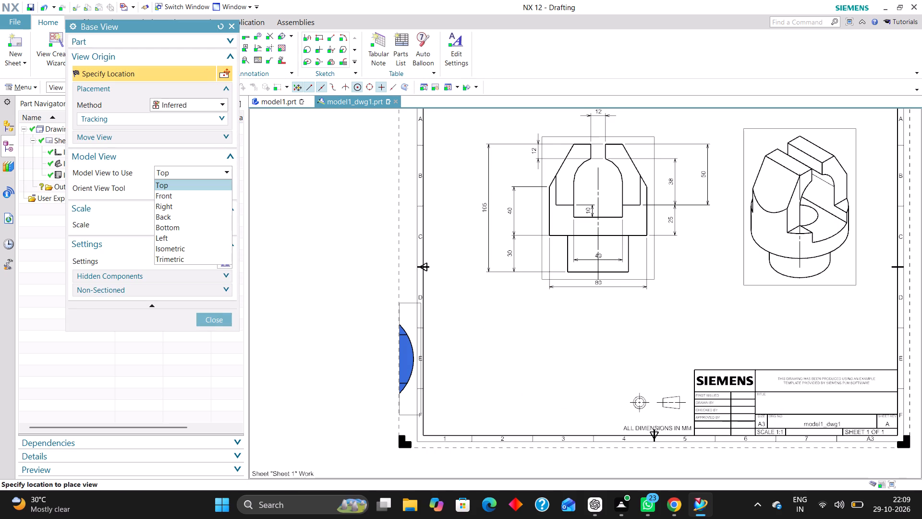
click(199, 197)
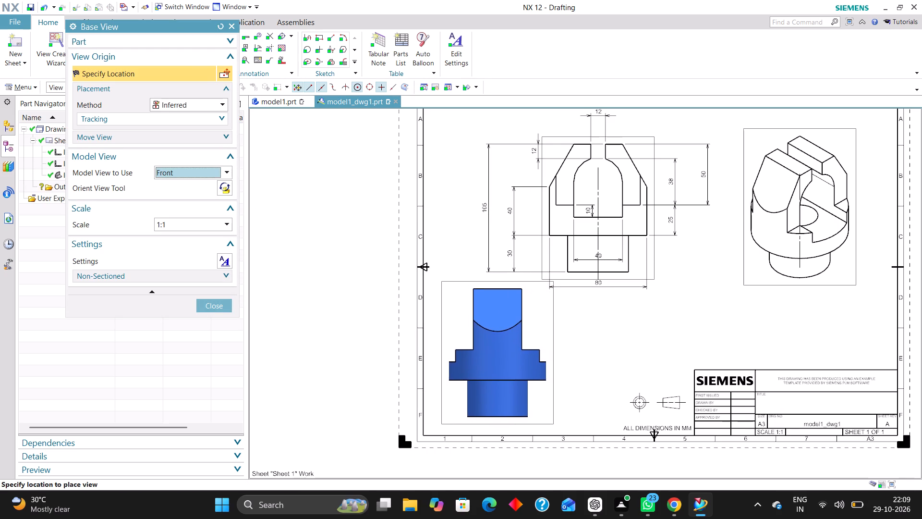
click(497, 353)
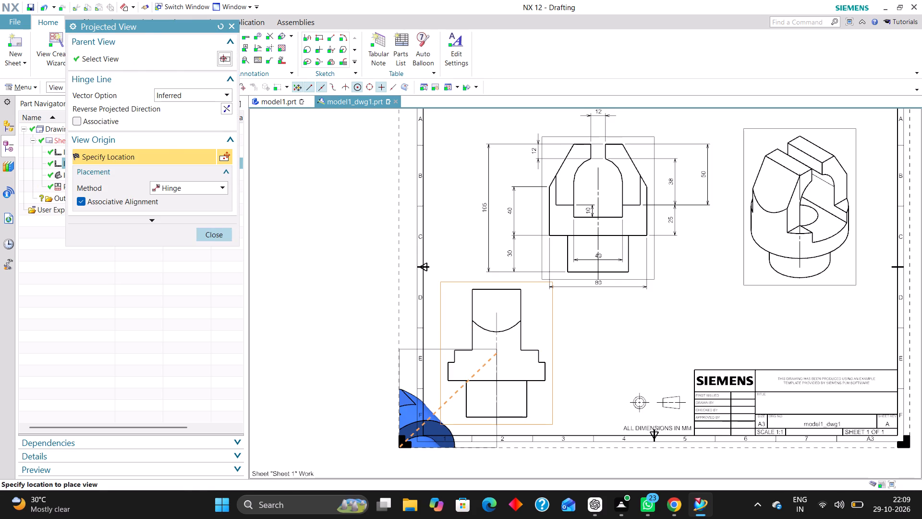
click(211, 236)
Move the dimensioned view slightly toward the upper border of the sheet.
scroll(480, 282, down, 2)
scroll(518, 164, up, 3)
drag(534, 212, 536, 209)
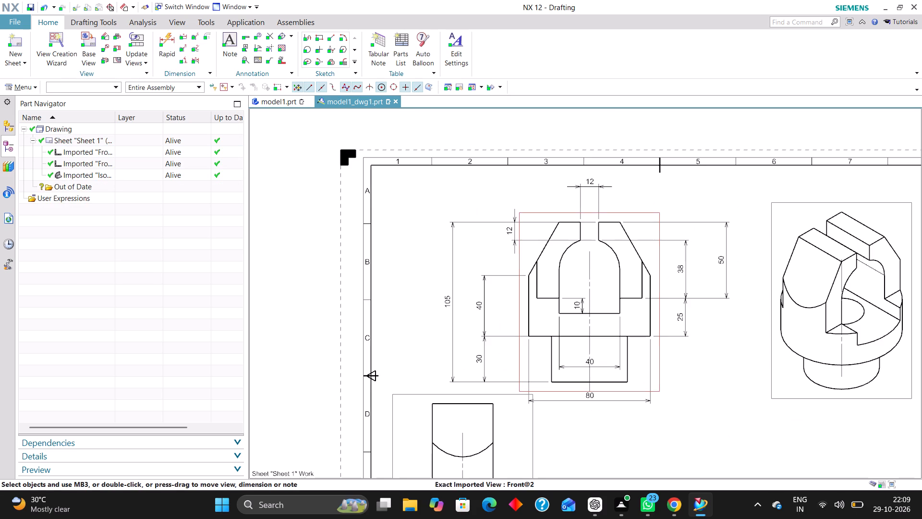
drag(536, 209, 542, 195)
Set the isometric view's scale to 1:2.
scroll(442, 208, down, 2)
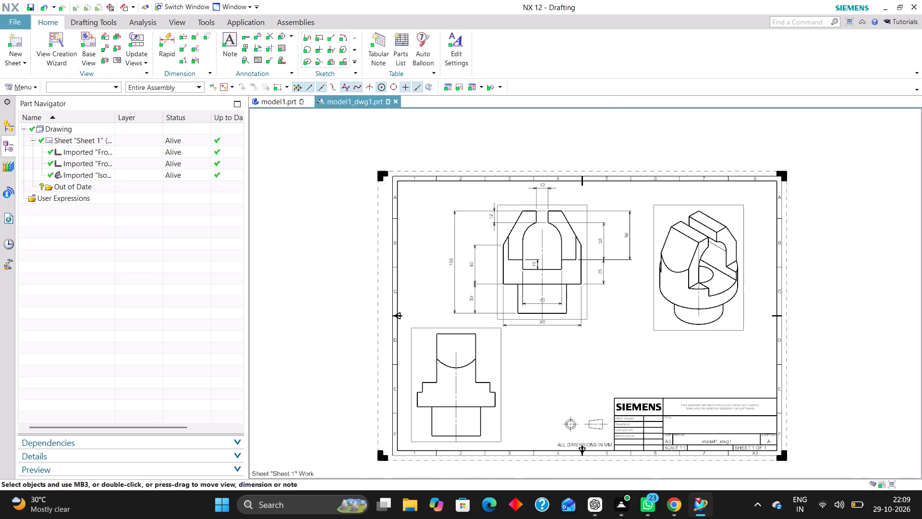
right_click(669, 333)
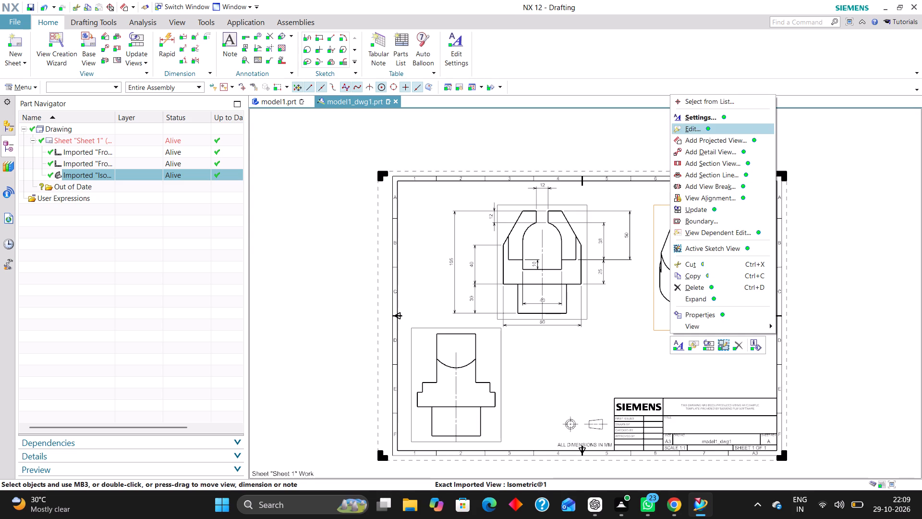
click(719, 118)
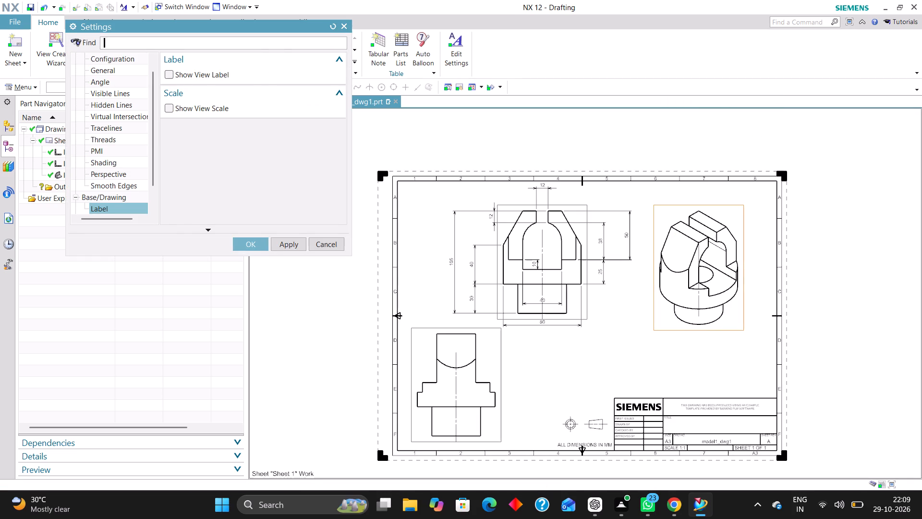
click(113, 72)
click(273, 154)
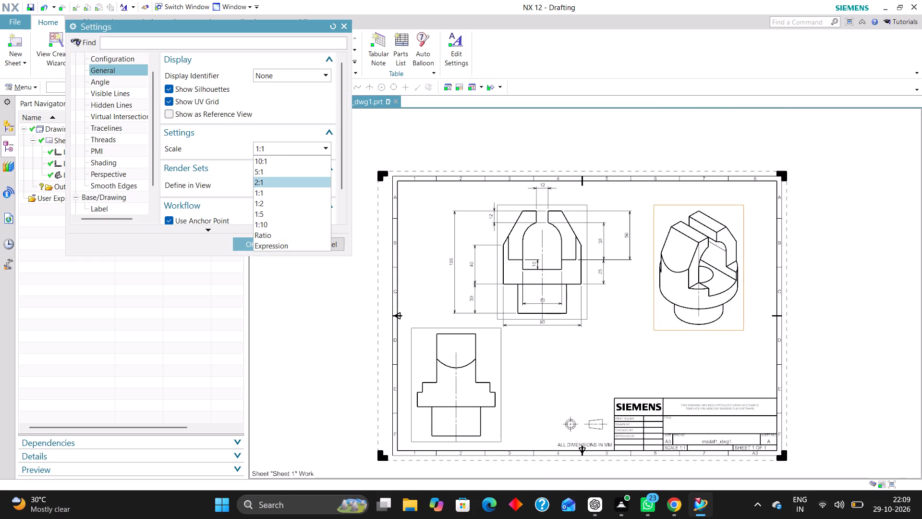
click(266, 204)
click(254, 246)
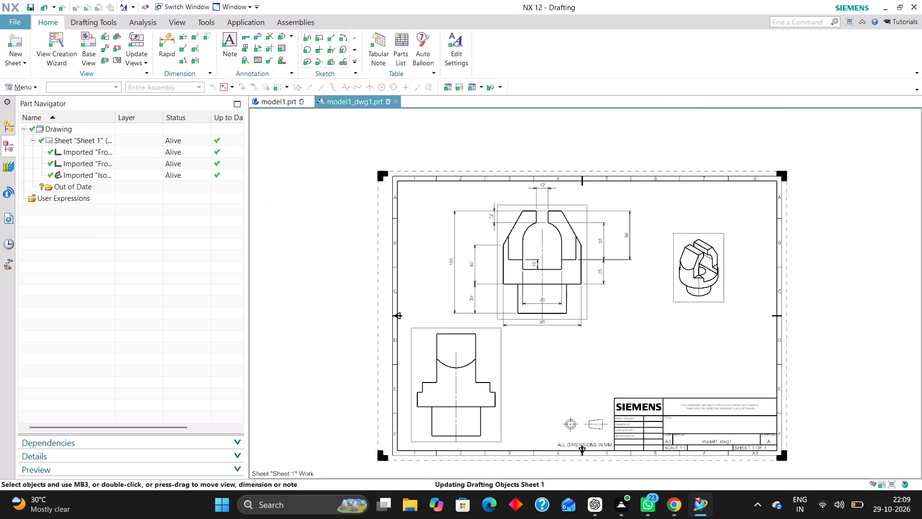
Rearrange the sheet with the new front view beside the dimensioned view along the top and the isometric view below them.
drag(722, 235, 760, 234)
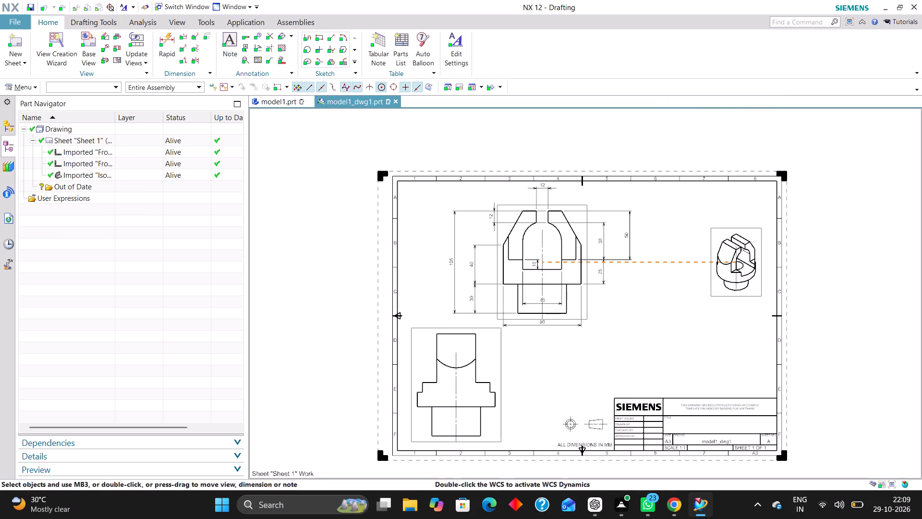
drag(588, 313, 650, 314)
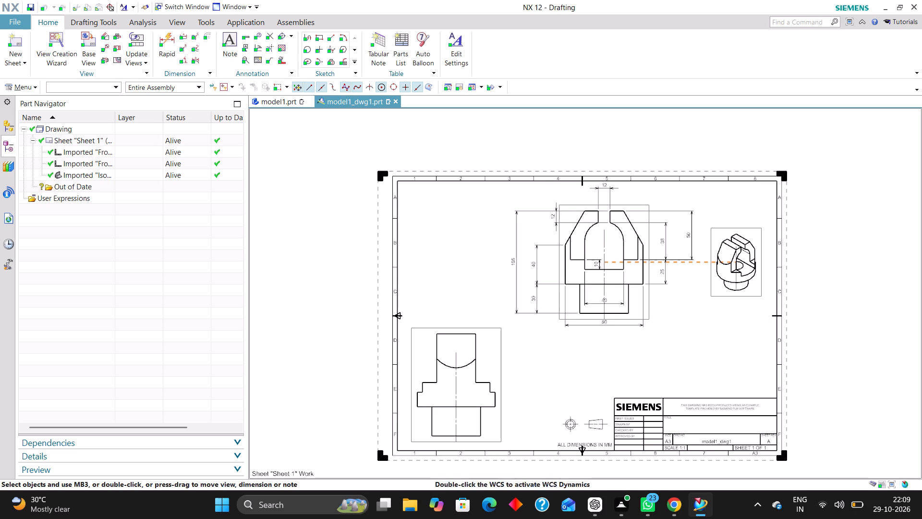
drag(492, 330, 492, 215)
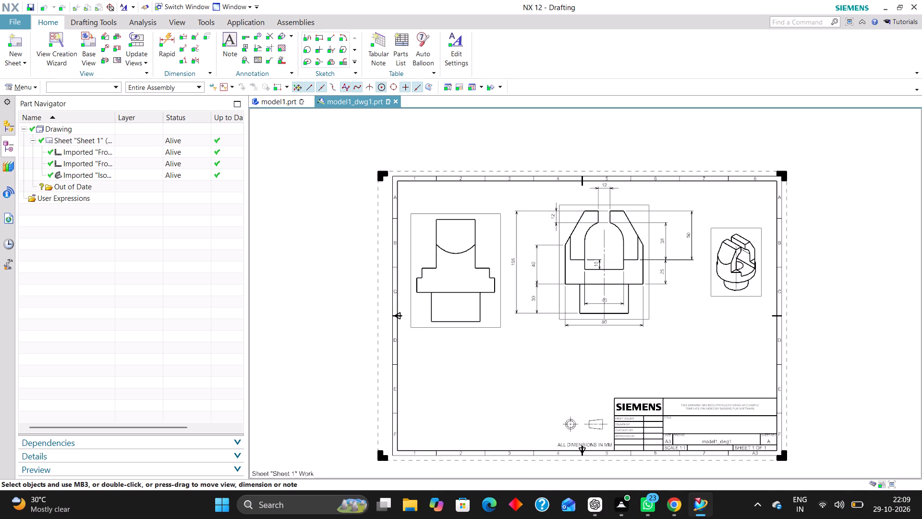
drag(492, 215, 495, 211)
drag(652, 308, 662, 305)
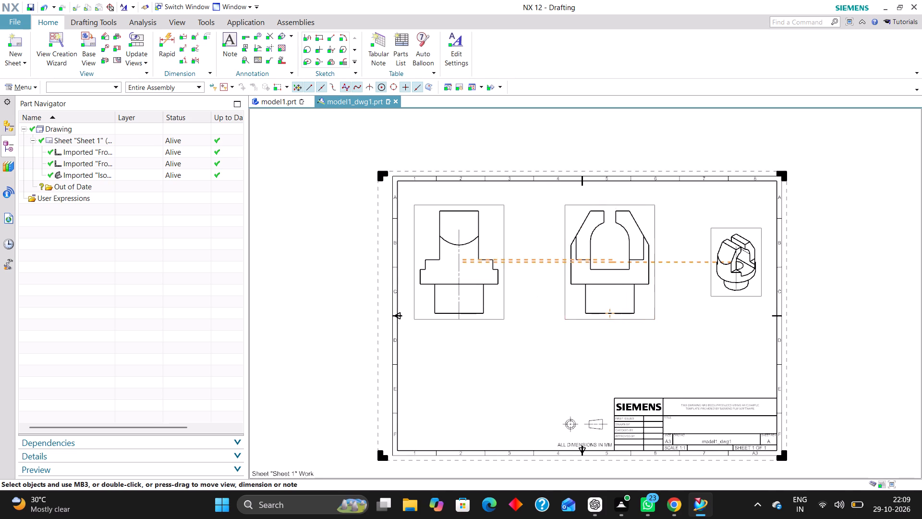
drag(662, 305, 669, 302)
drag(722, 294, 525, 417)
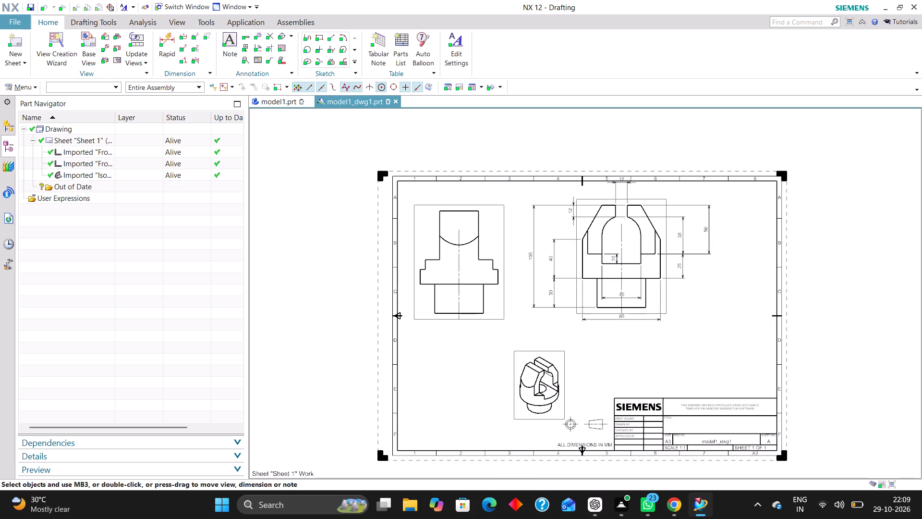
Space out the views by moving the isometric view toward the lower border, the dimensioned view toward the title-block side, and the undimensioned front view inward.
drag(525, 417, 499, 428)
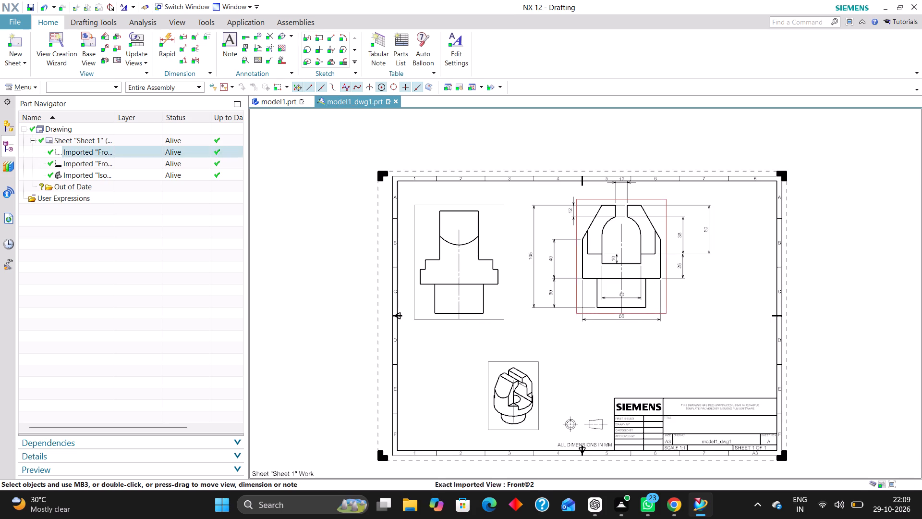
drag(665, 312, 710, 322)
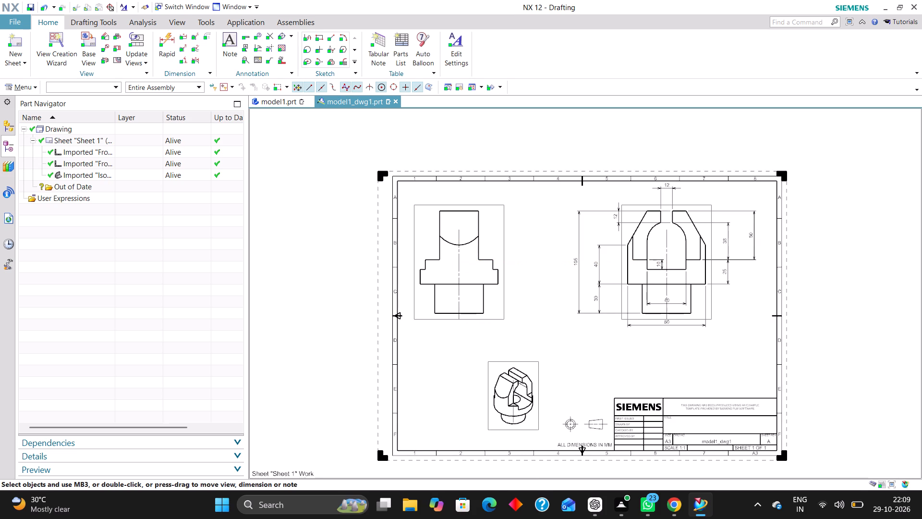
drag(501, 314, 532, 320)
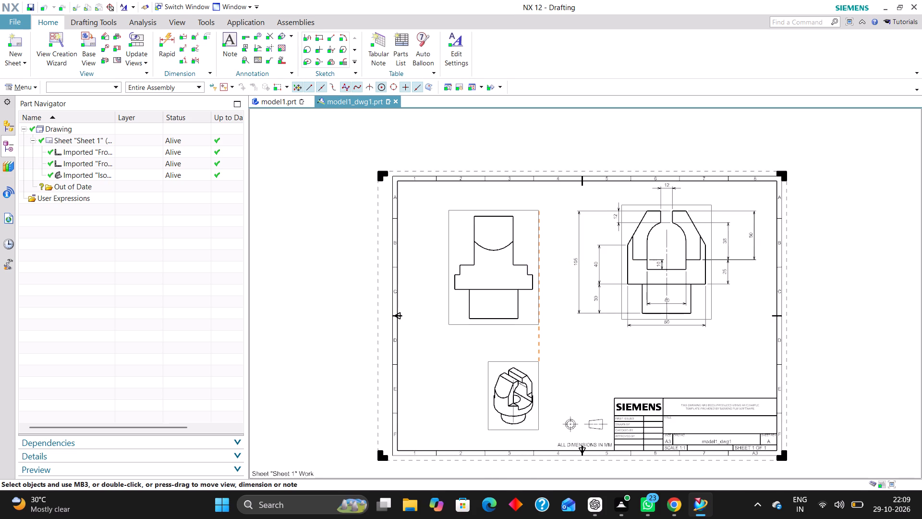
drag(532, 320, 530, 320)
Dimension the width of the top edge of the undimensioned view with a Rapid Dimension placed above it.
click(165, 40)
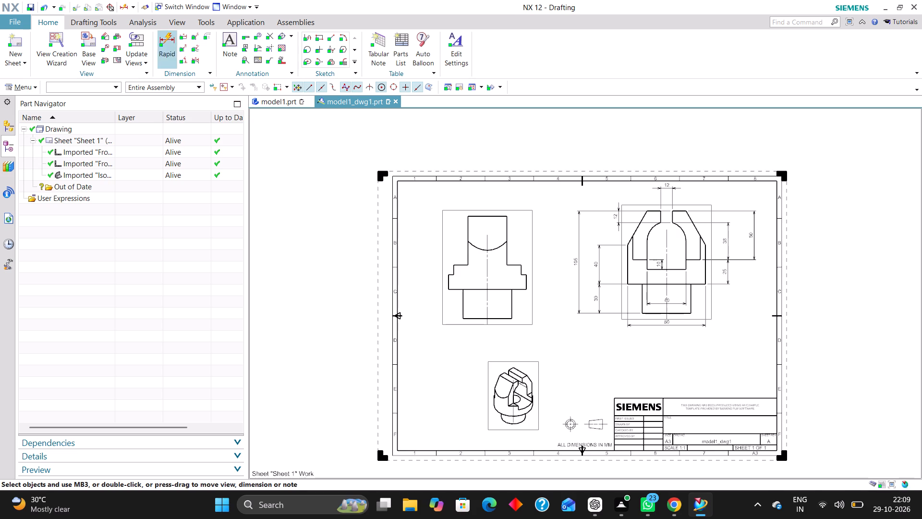
scroll(485, 217, up, 2)
click(459, 216)
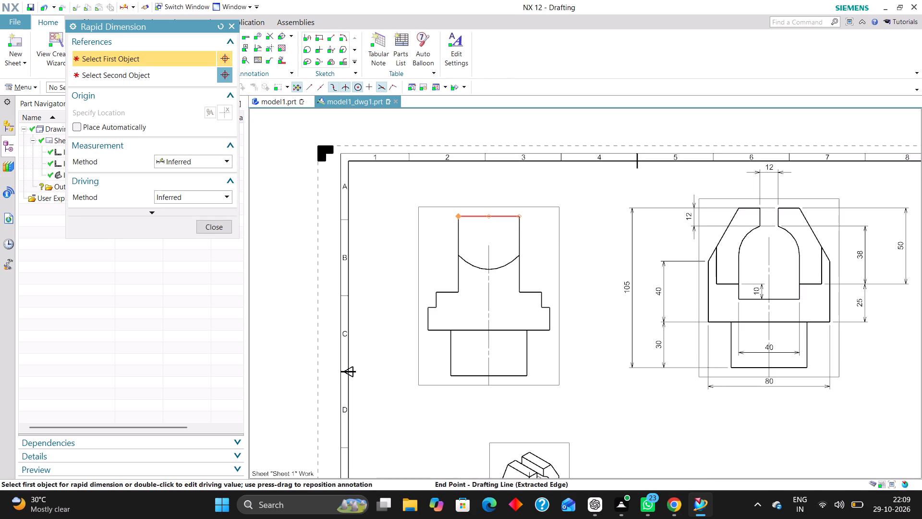
click(521, 216)
click(495, 187)
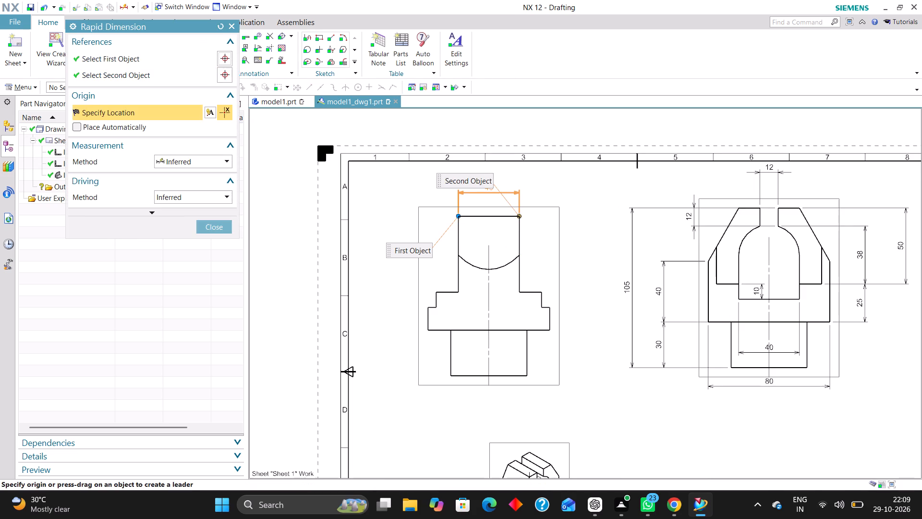
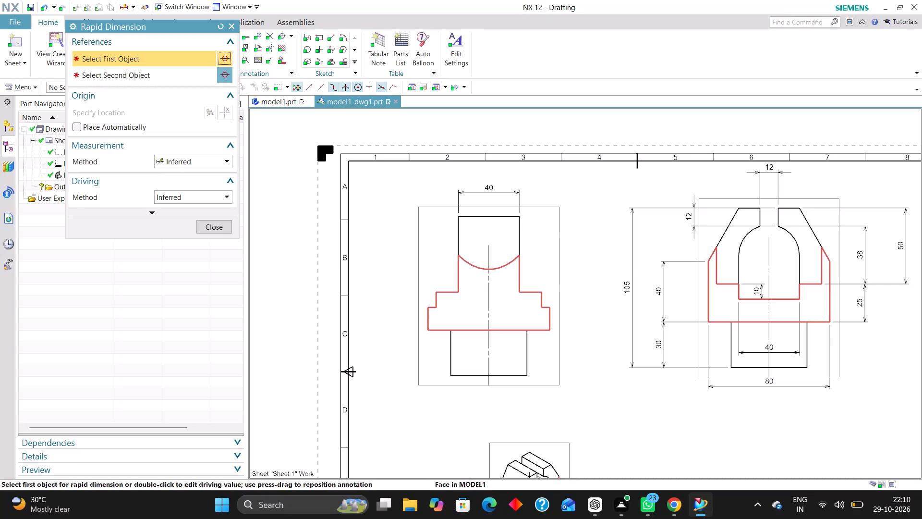
Dimension the full width of the stepped flange's lower edge in the second front view, placing it below the view.
scroll(536, 249, down, 1)
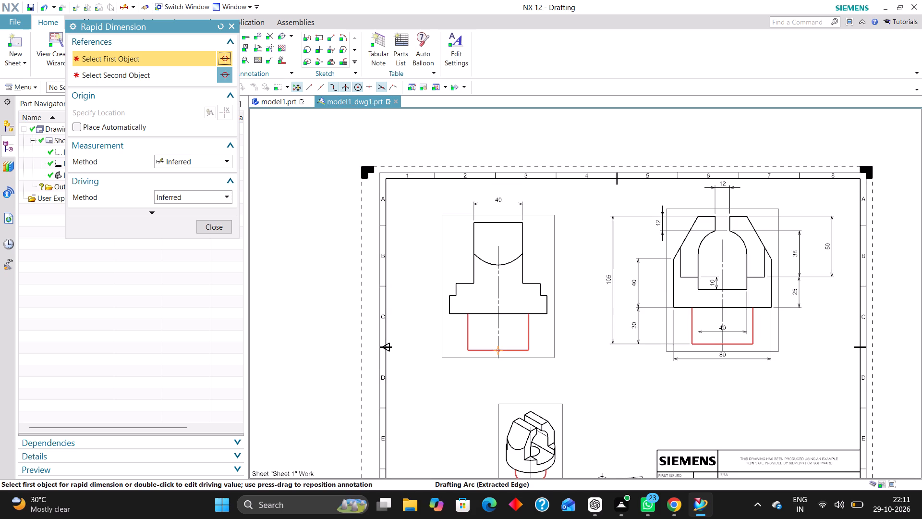
scroll(446, 311, up, 3)
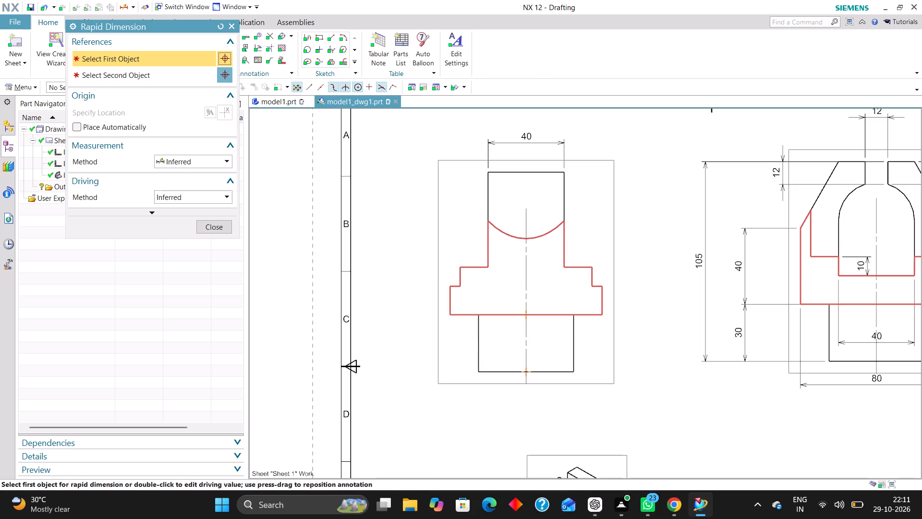
click(449, 313)
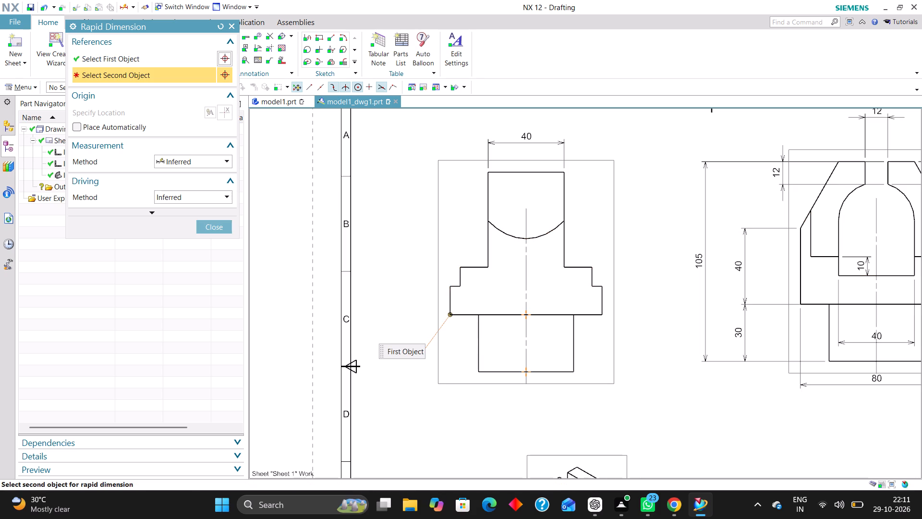
click(605, 316)
click(524, 408)
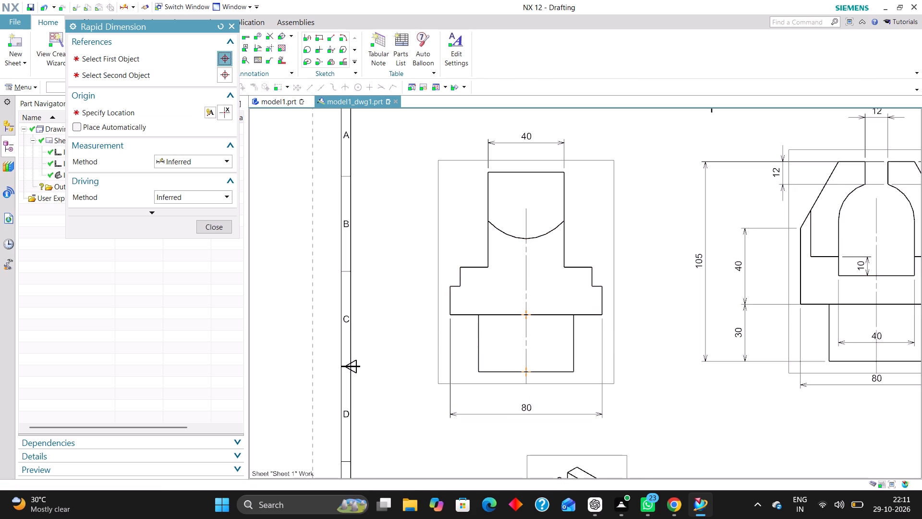
Dimension the horizontal ledge between the flange's upper outer corner and the neck, placed above the ledge, and finish Rapid Dimension.
click(459, 270)
click(487, 268)
click(472, 231)
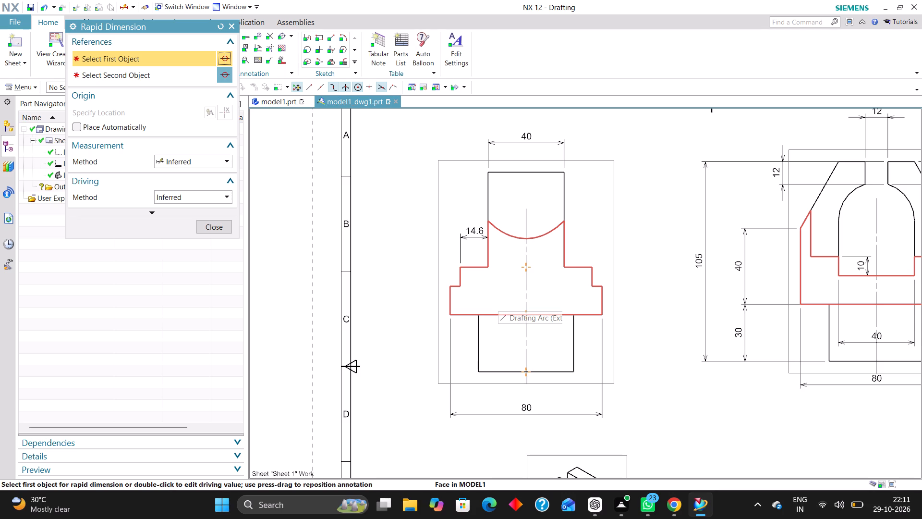
click(218, 222)
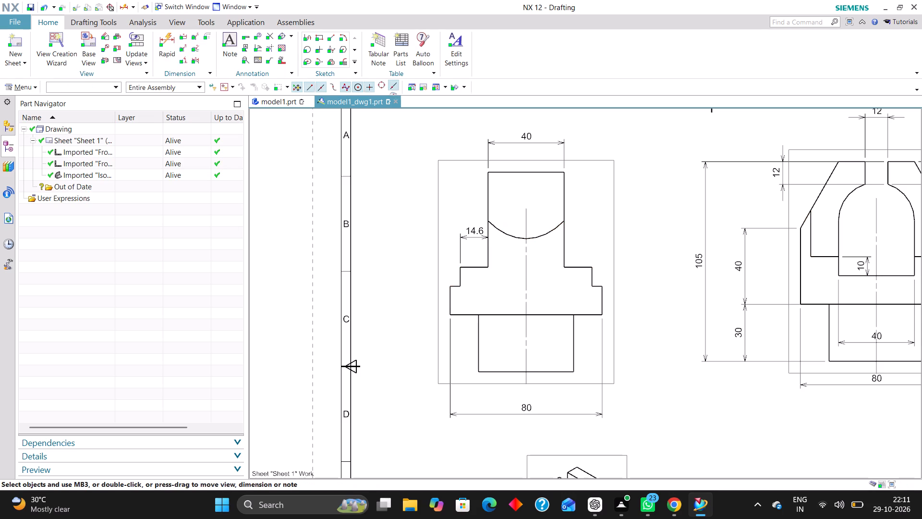
Set the flange ledge dimension to display no decimal places, so it reads 15.
double_click(480, 234)
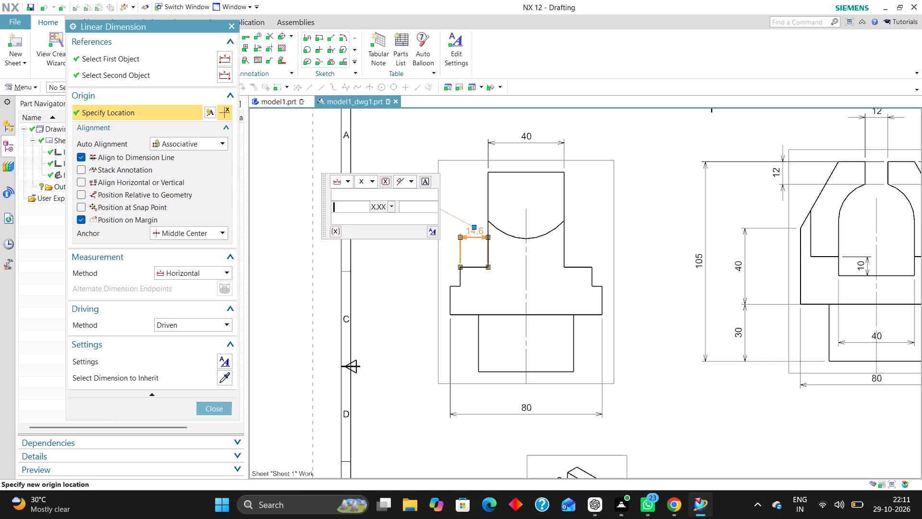
click(395, 207)
click(401, 220)
click(207, 411)
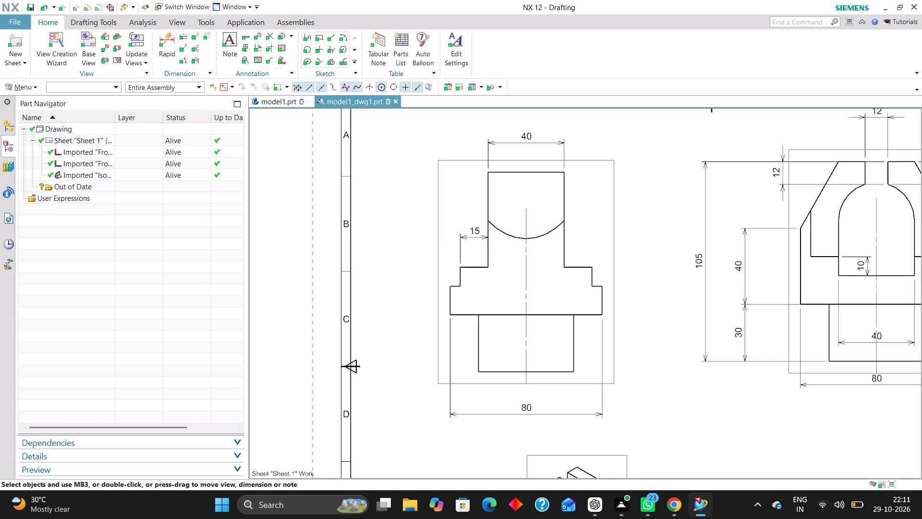
Dimension the neck's height from the flange ledge to the top edge, placed outside the view on the side facing the slotted view.
click(167, 38)
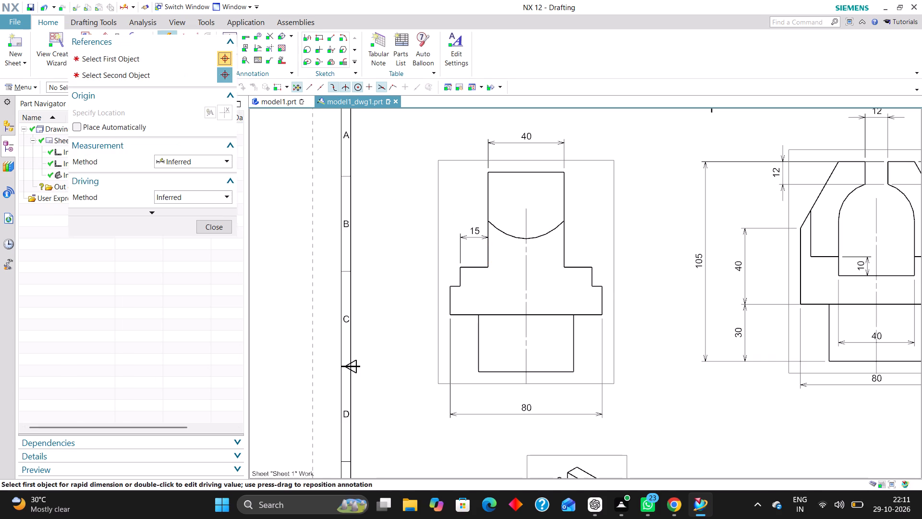
click(564, 265)
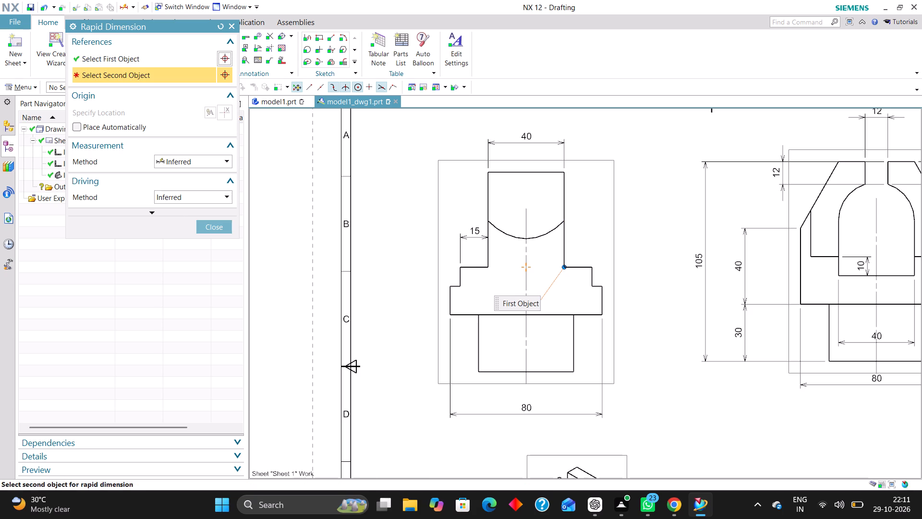
click(565, 172)
click(635, 226)
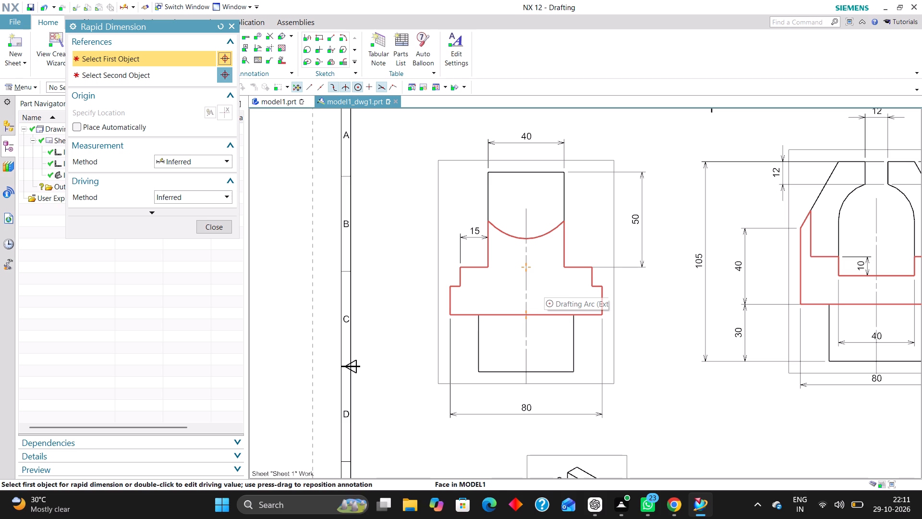
Dimension the width of the lower boss in the second front view, placed between its bottom edge and the overall width dimension.
scroll(470, 249, down, 2)
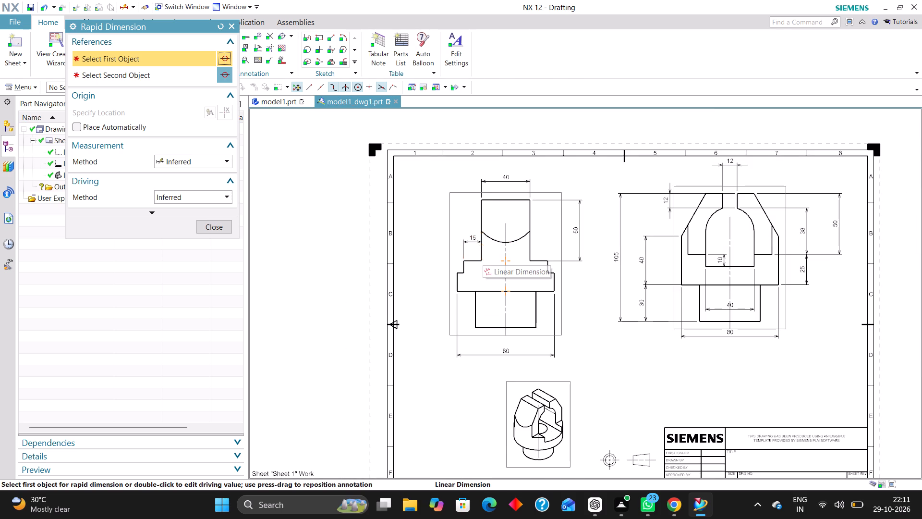
scroll(484, 254, down, 1)
scroll(684, 321, up, 3)
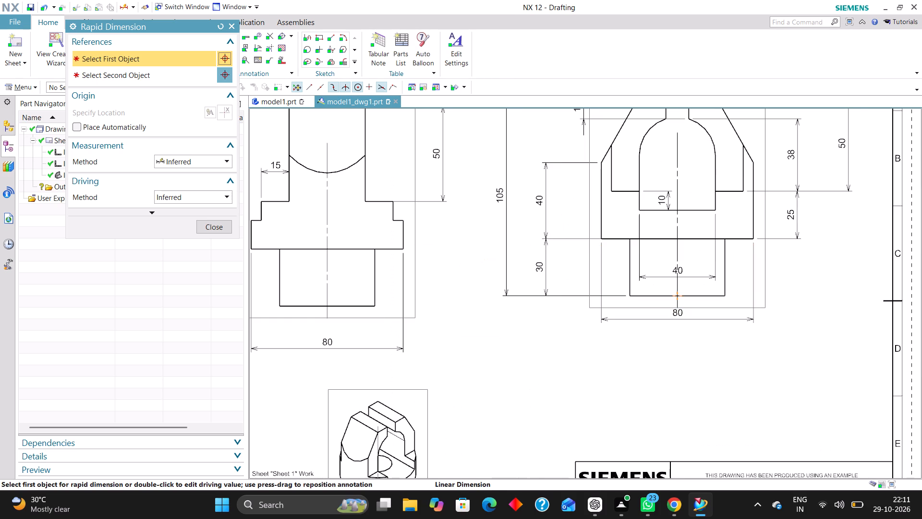
scroll(719, 285, down, 2)
scroll(448, 316, up, 3)
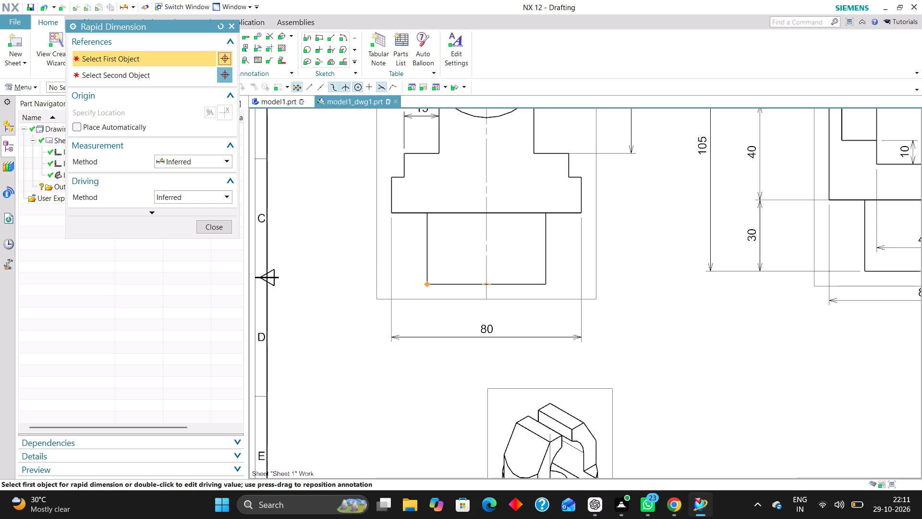
click(426, 285)
click(546, 282)
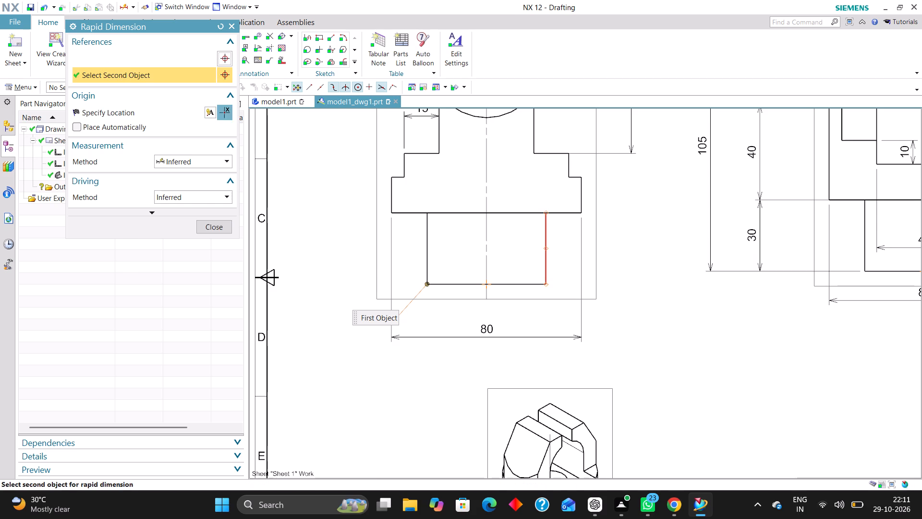
click(494, 306)
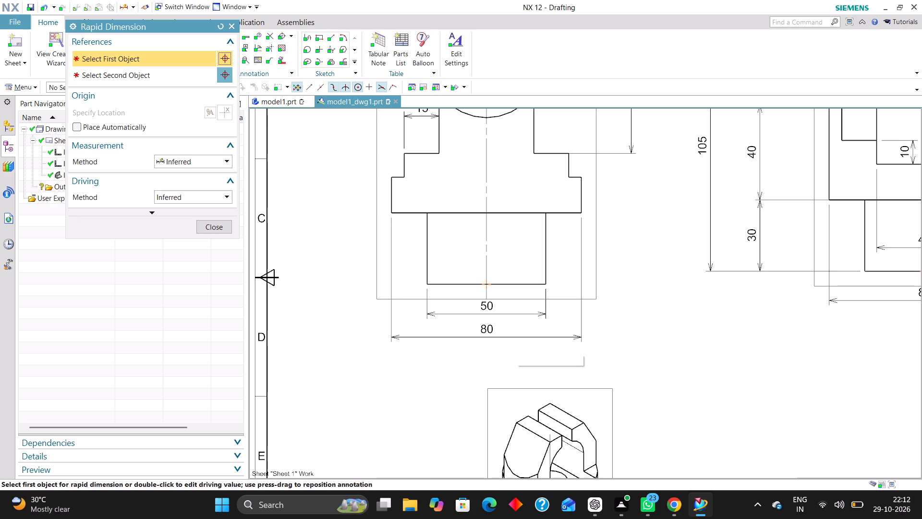
Dimension the overall width across the two prong tops of the slotted view, placed above them, and finish Rapid Dimension.
scroll(520, 307, down, 2)
scroll(523, 292, up, 2)
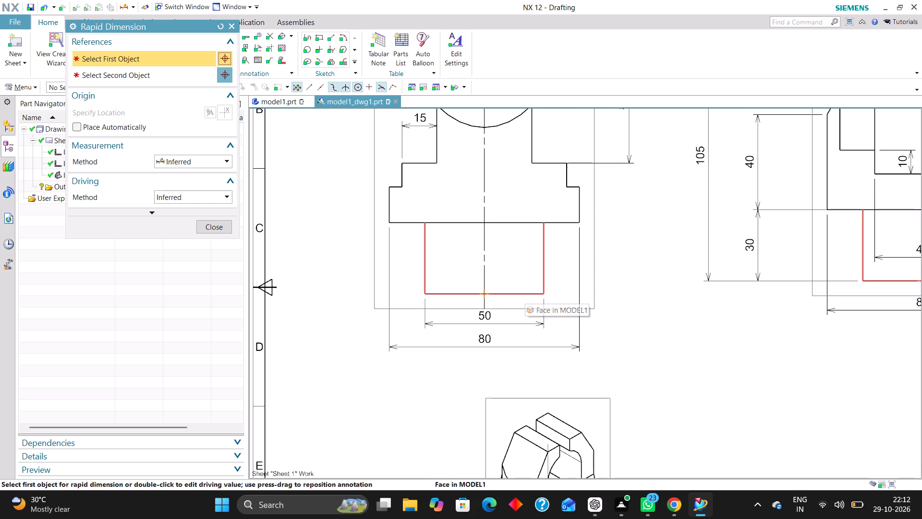
scroll(494, 309, down, 2)
scroll(614, 307, down, 2)
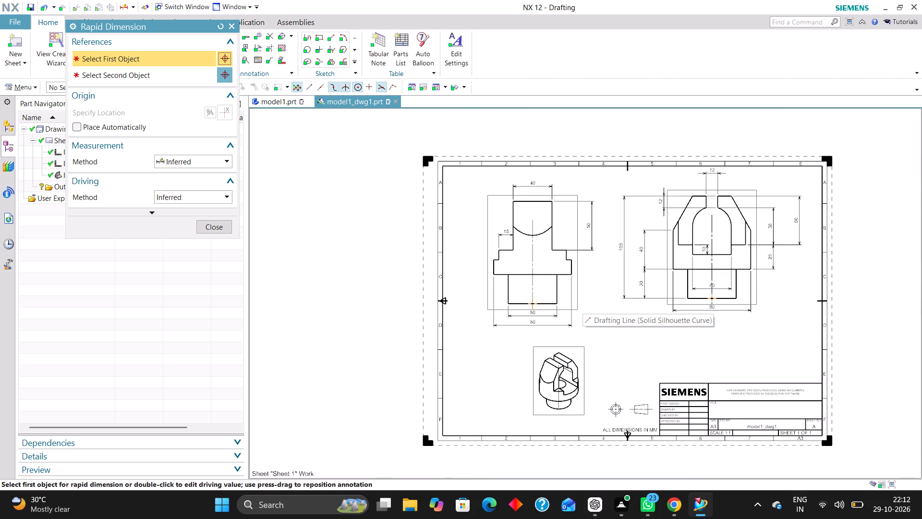
scroll(703, 239, down, 2)
scroll(700, 190, up, 3)
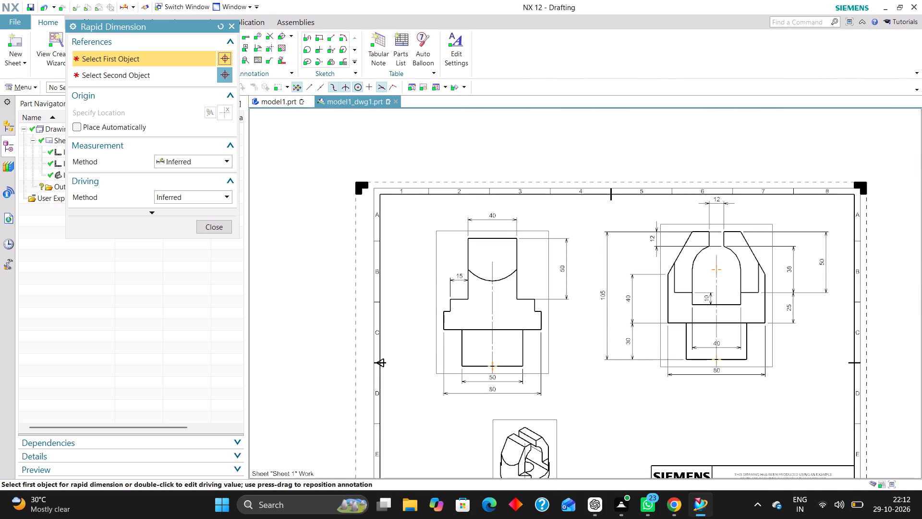
scroll(694, 224, up, 2)
click(691, 235)
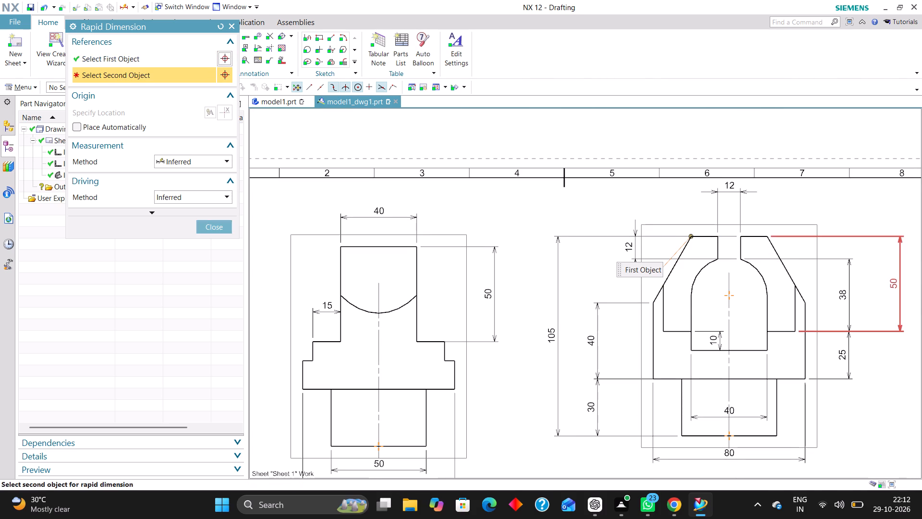
click(764, 236)
click(751, 210)
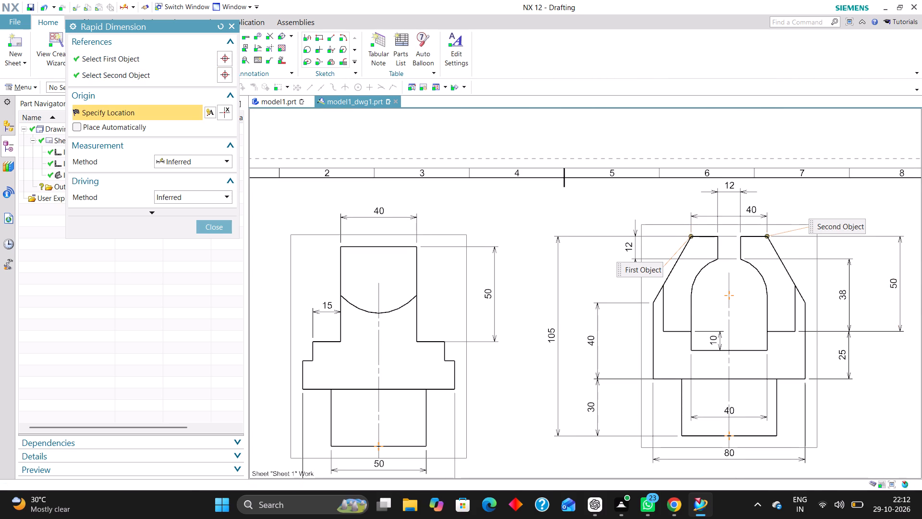
click(226, 226)
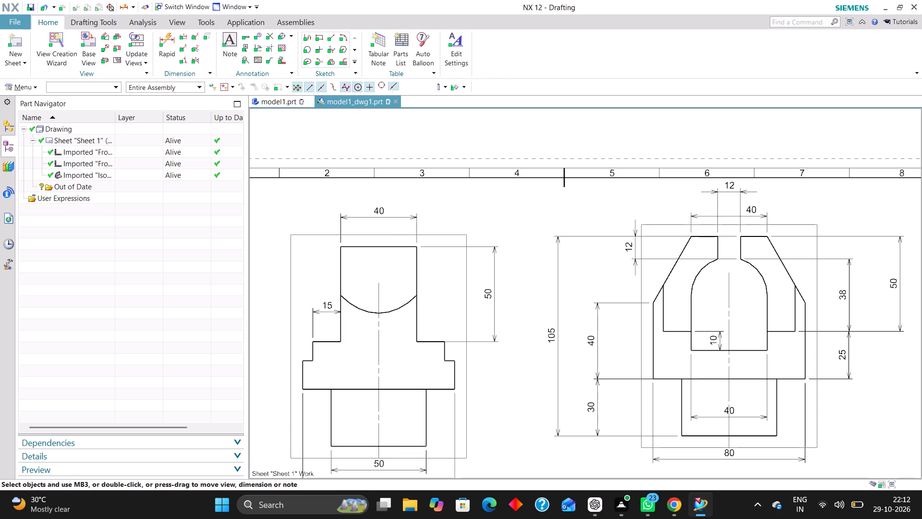
Rearrange the dimensions above the slotted view, centring the 40 width above the 12 slot width on separate levels.
scroll(608, 346, down, 1)
scroll(699, 239, up, 4)
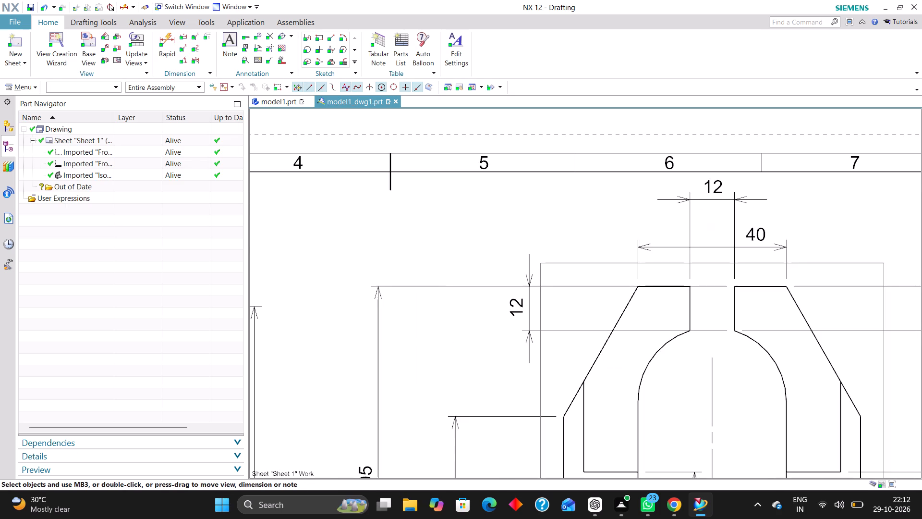
drag(708, 190, 710, 251)
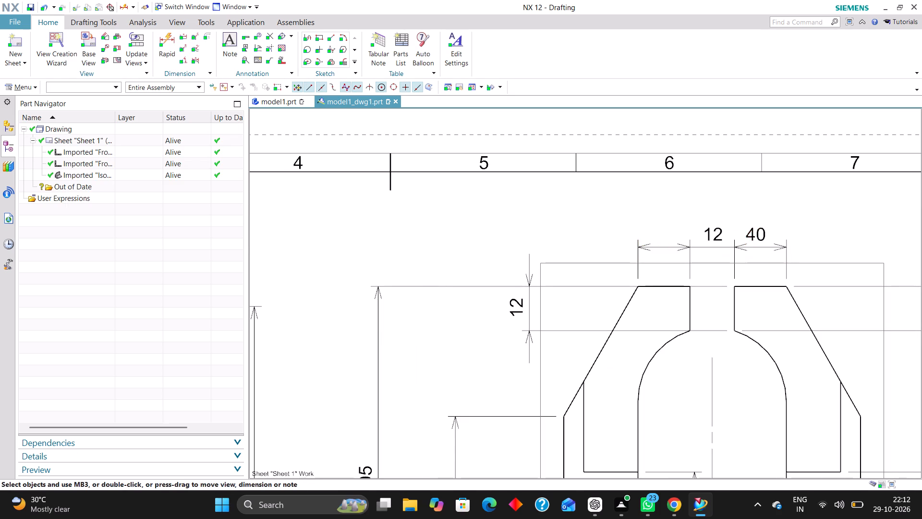
drag(757, 234, 747, 193)
drag(720, 192, 717, 216)
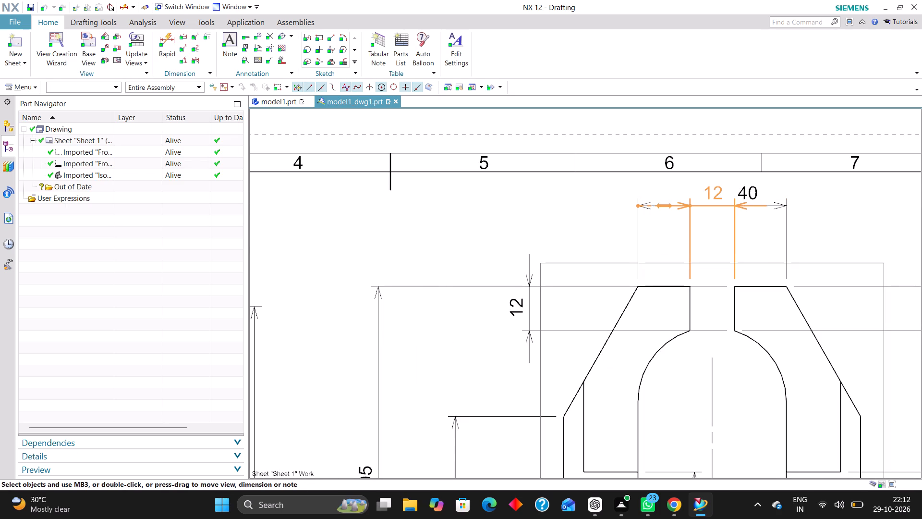
drag(717, 216, 722, 237)
drag(751, 193, 705, 199)
drag(721, 237, 709, 233)
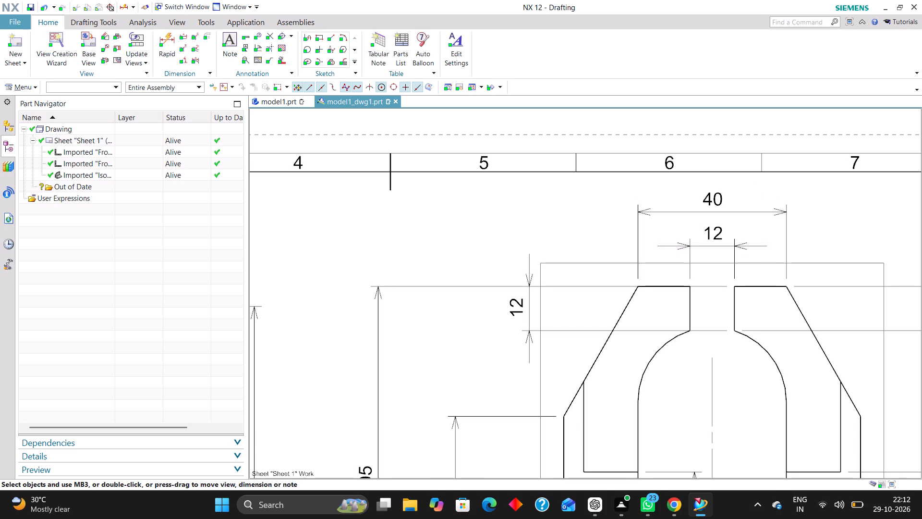
Check the dimensions on both front views and the overall layout of the sheet.
scroll(753, 352, down, 4)
scroll(560, 285, down, 2)
scroll(497, 394, up, 4)
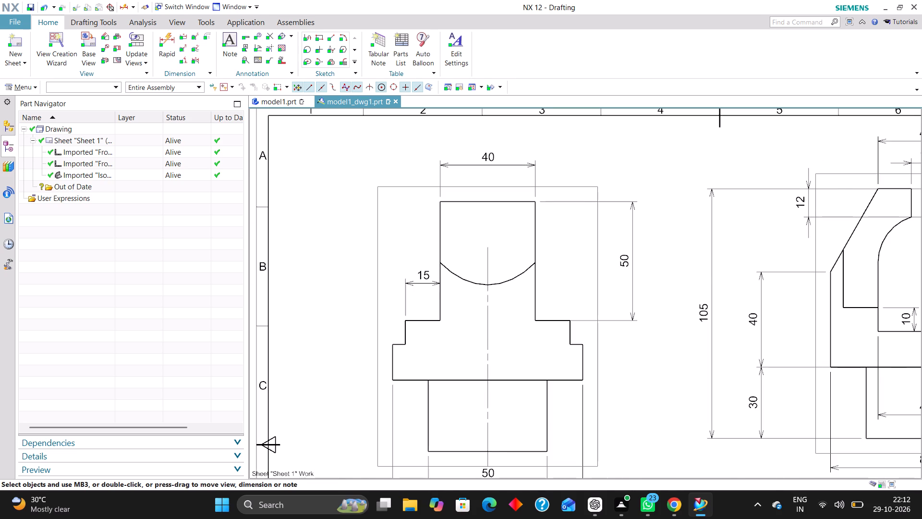
scroll(504, 286, down, 1)
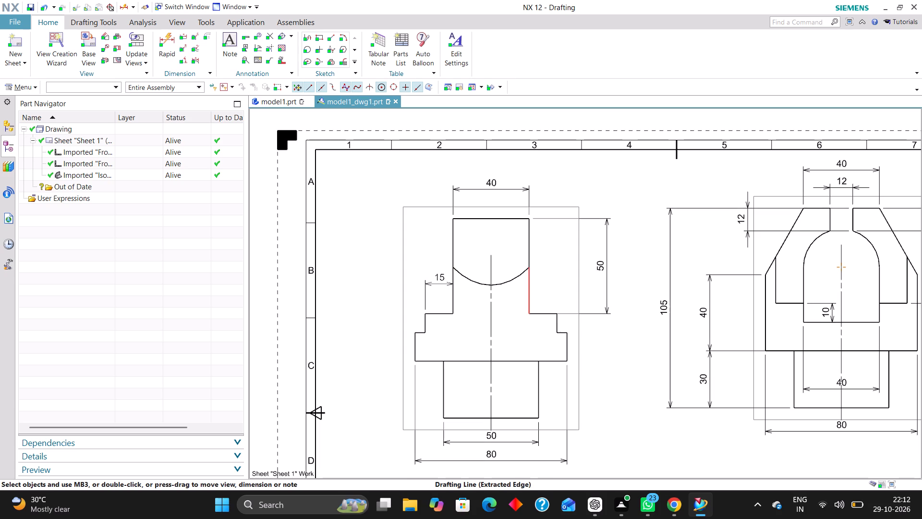
scroll(510, 319, down, 6)
scroll(549, 348, up, 2)
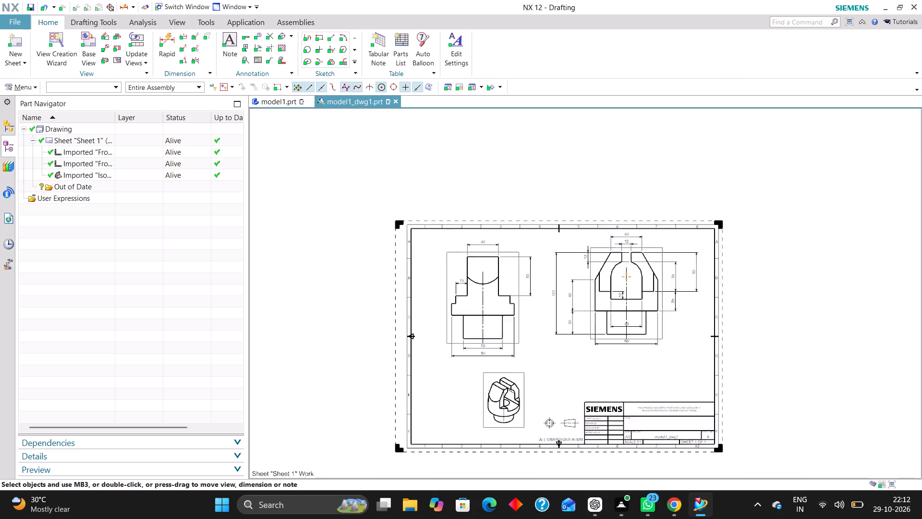
scroll(549, 349, up, 2)
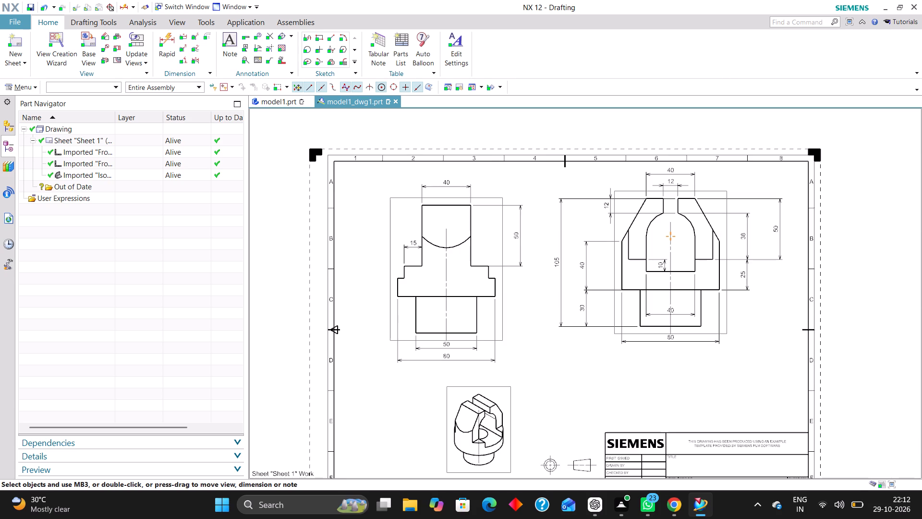
right_drag(553, 341, 514, 349)
right_drag(571, 358, 487, 418)
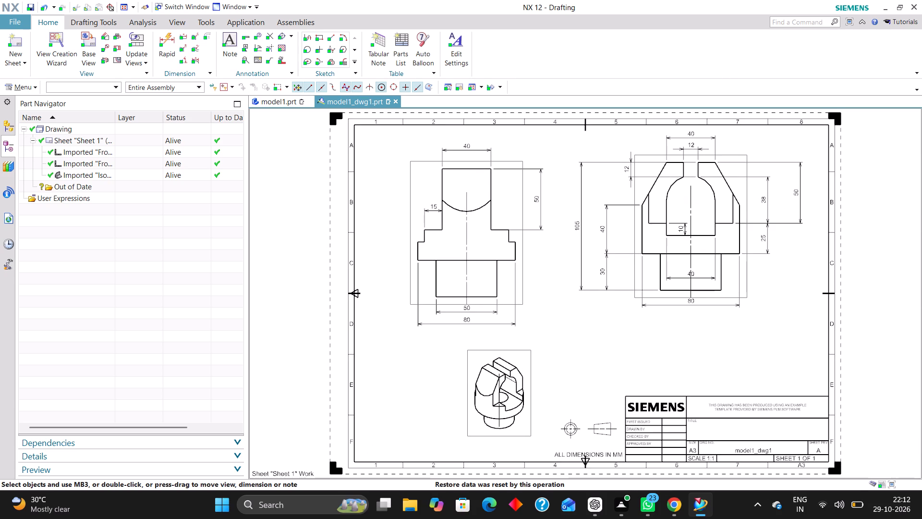
Edit Sheet 1 to use first-angle projection.
right_click(326, 397)
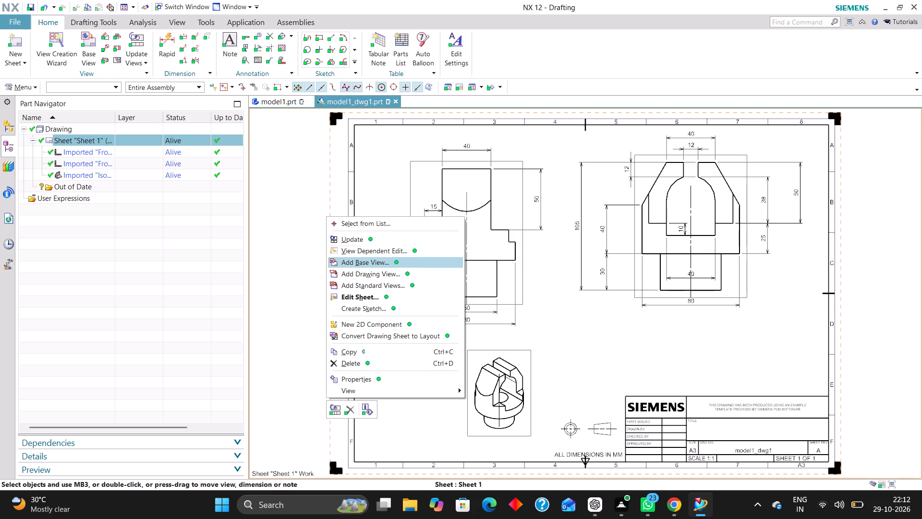
click(373, 298)
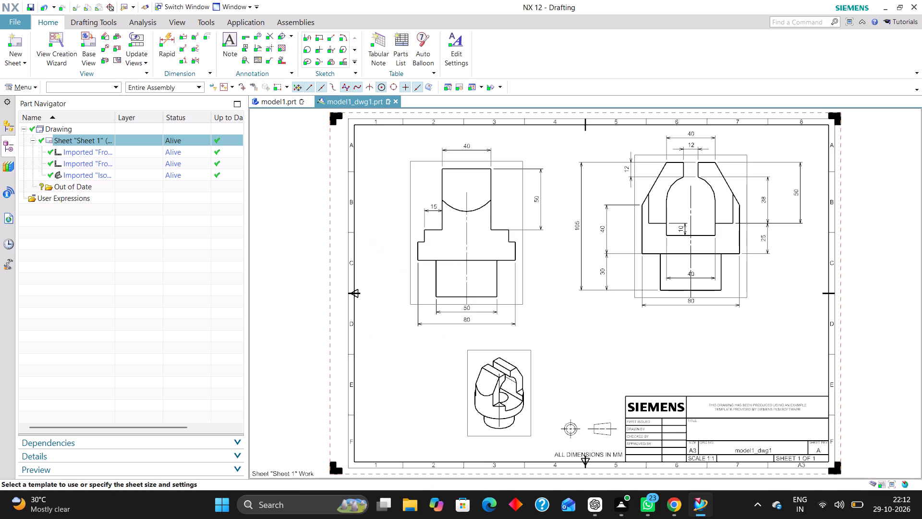
click(84, 315)
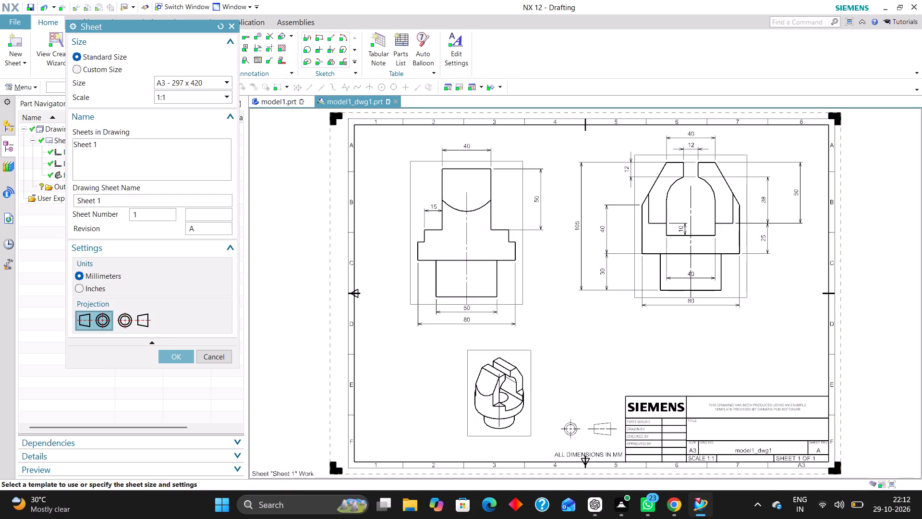
click(172, 356)
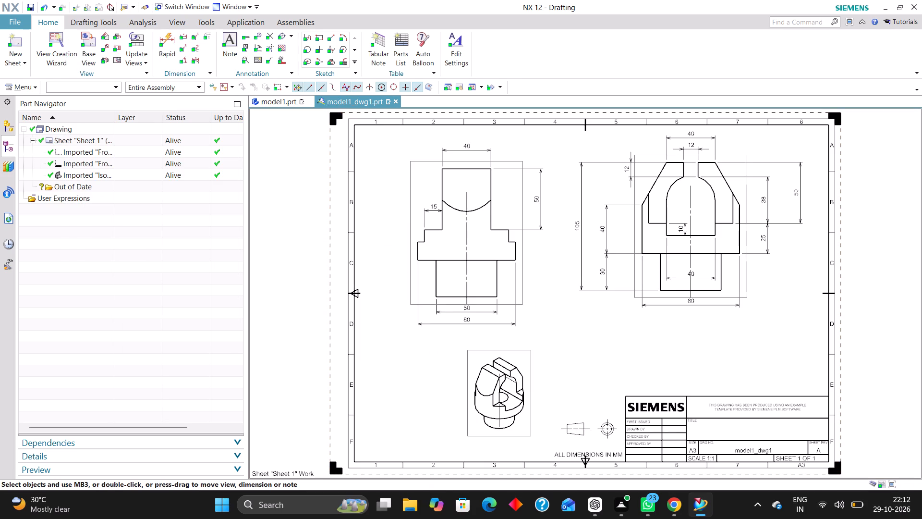
Show the view label on the slotted front view, with the label type set to Name.
right_click(661, 297)
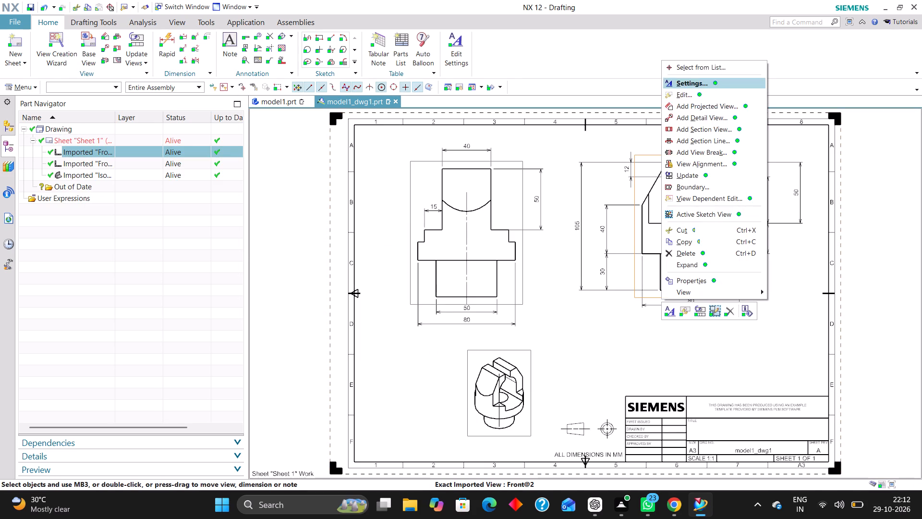
click(702, 85)
scroll(98, 114, up, 3)
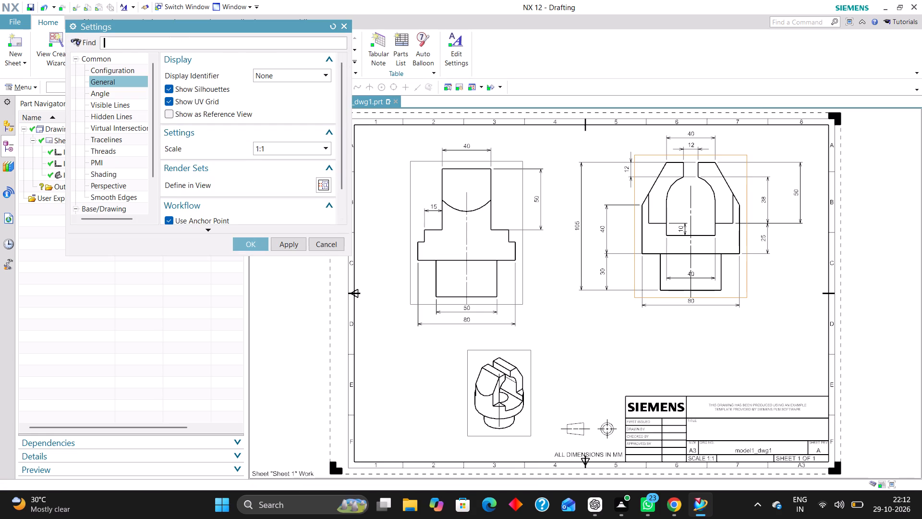
scroll(108, 124, down, 2)
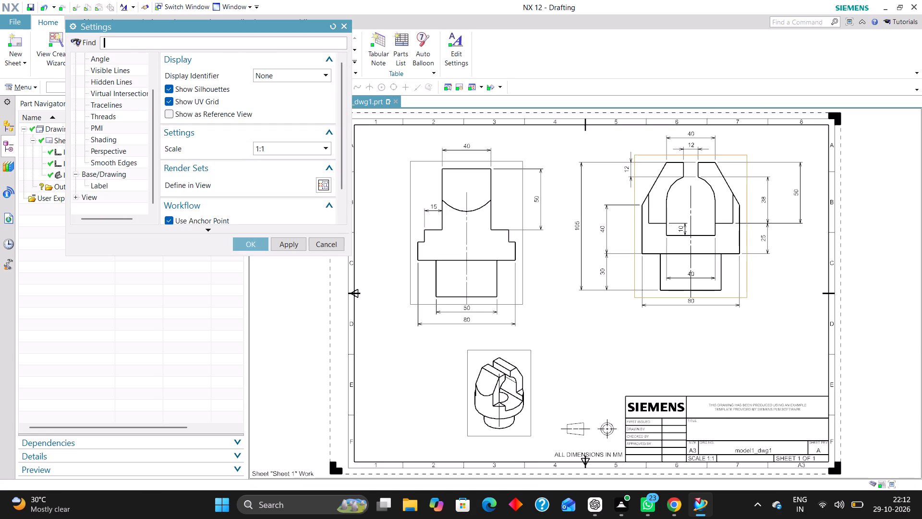
click(114, 187)
click(238, 73)
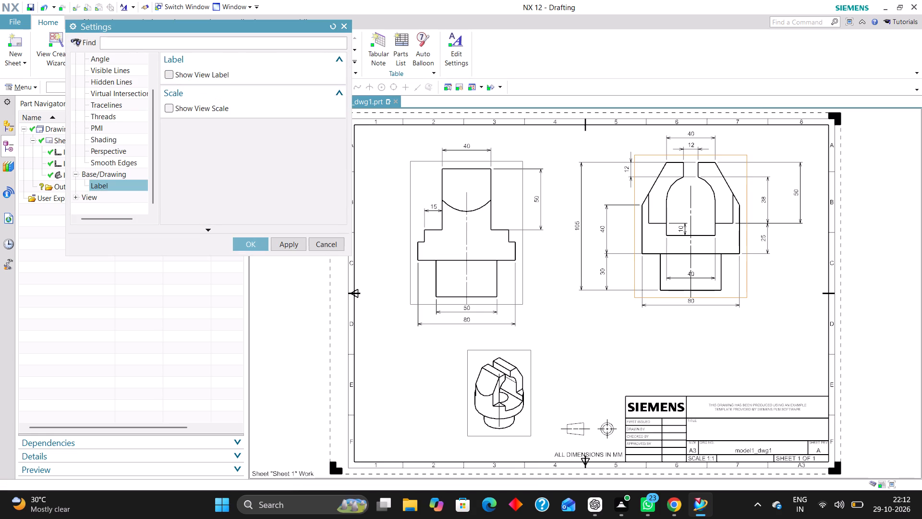
click(171, 72)
click(295, 124)
click(285, 139)
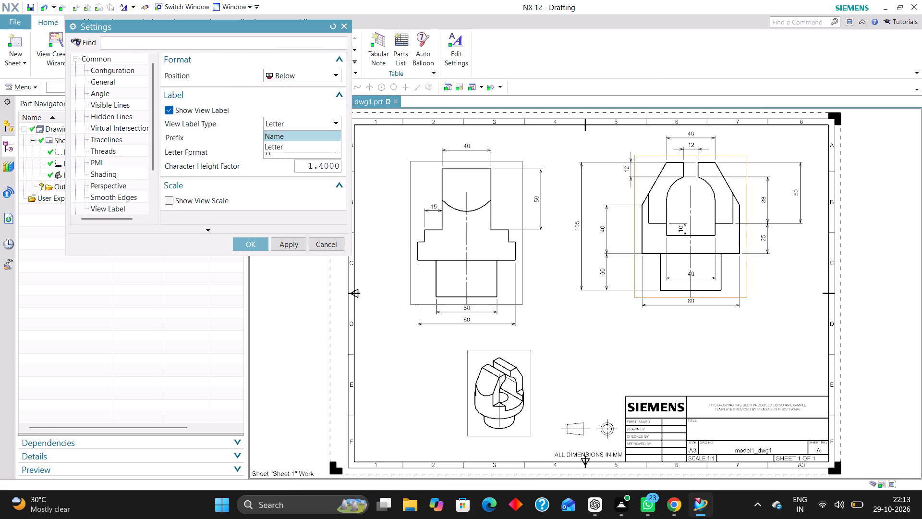
click(247, 248)
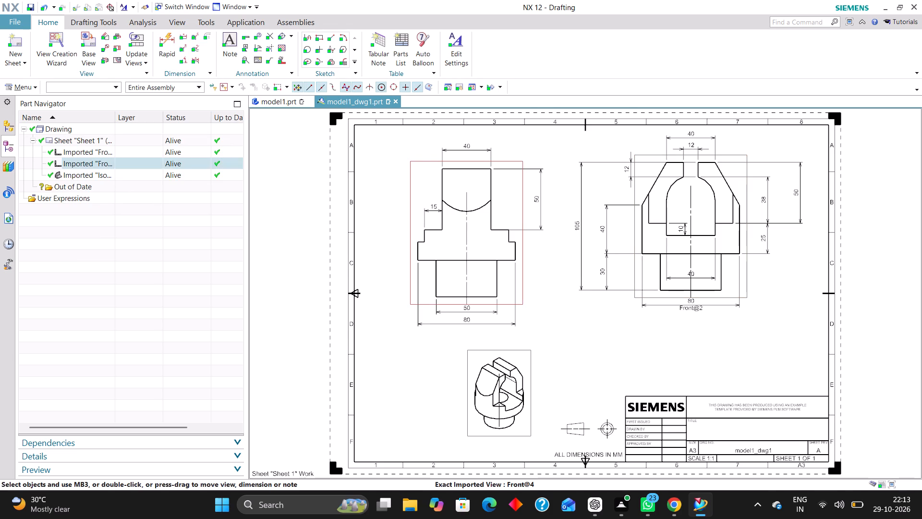
Show the view label on the stepped view, with the label type set to Name.
right_click(524, 302)
click(554, 87)
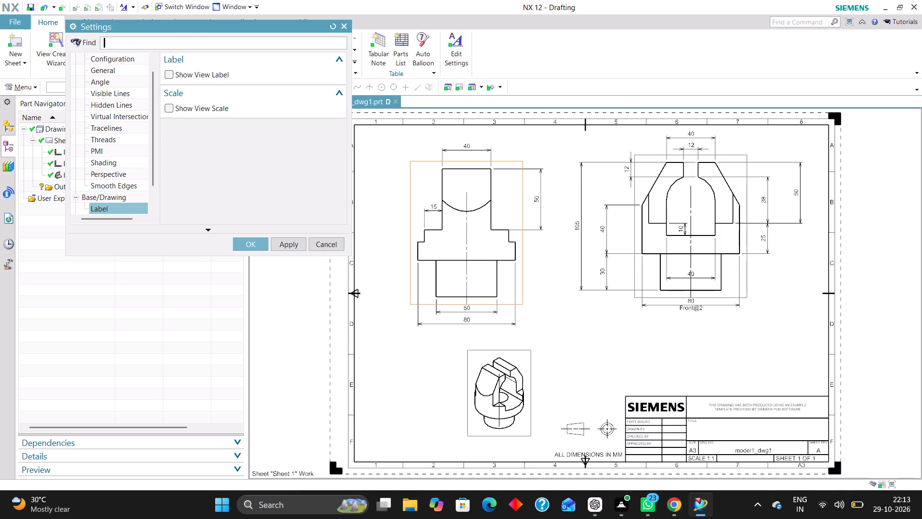
click(170, 74)
click(291, 122)
click(288, 137)
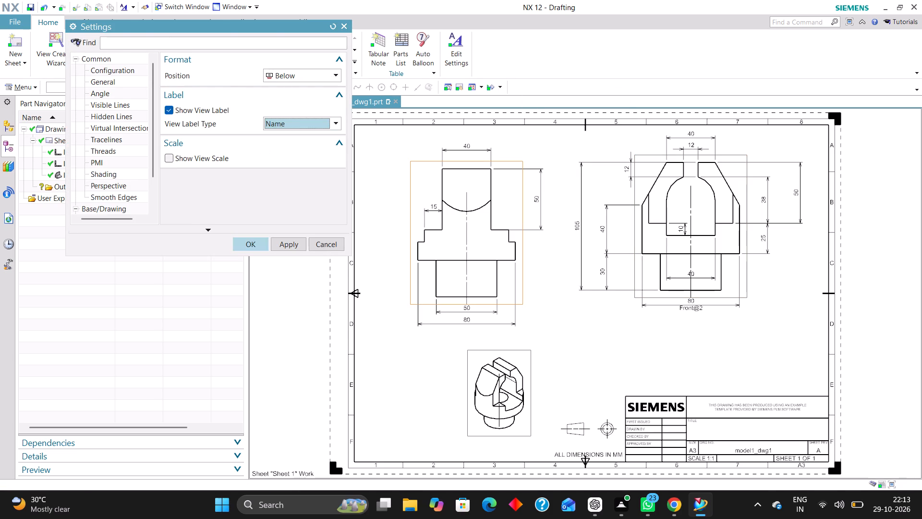
click(252, 239)
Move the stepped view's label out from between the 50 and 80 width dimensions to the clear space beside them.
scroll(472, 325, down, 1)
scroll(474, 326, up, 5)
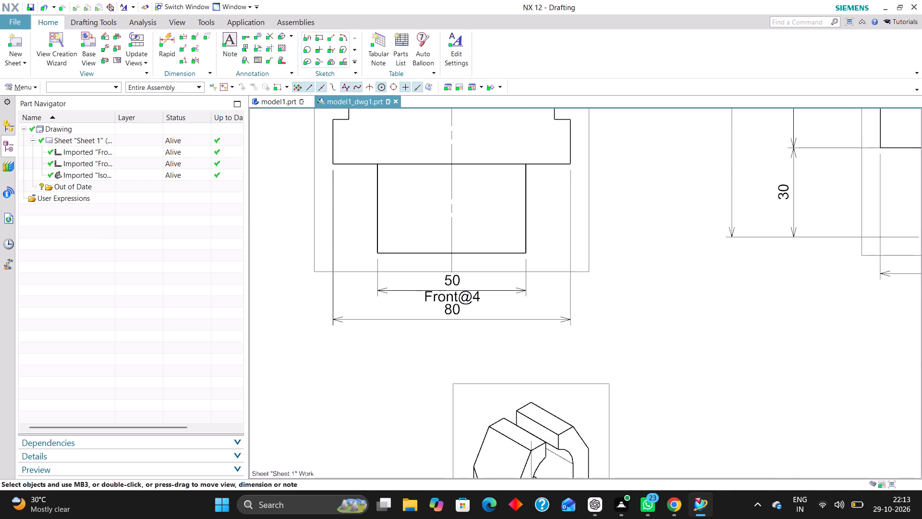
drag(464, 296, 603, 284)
Show the view label on the isometric view, with the label type set to Name.
scroll(502, 267, down, 2)
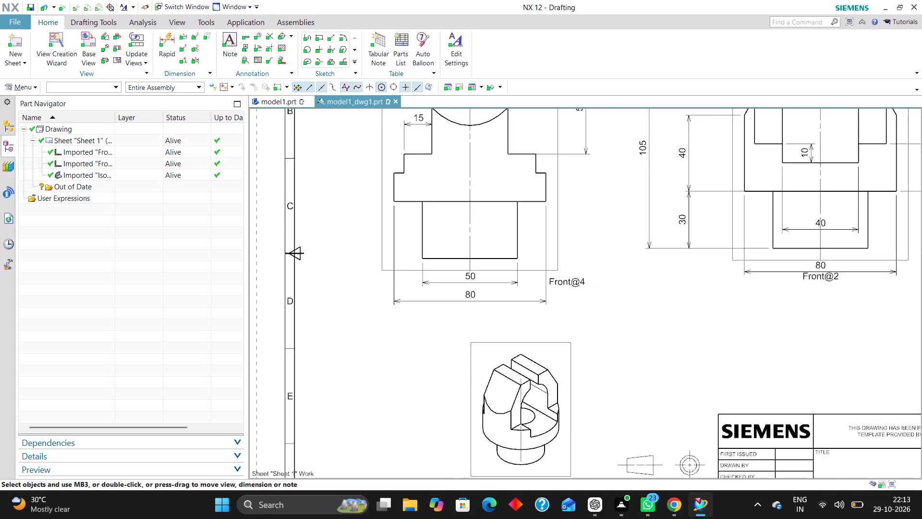
scroll(504, 272, down, 3)
scroll(550, 518, up, 3)
scroll(539, 388, up, 2)
right_click(533, 371)
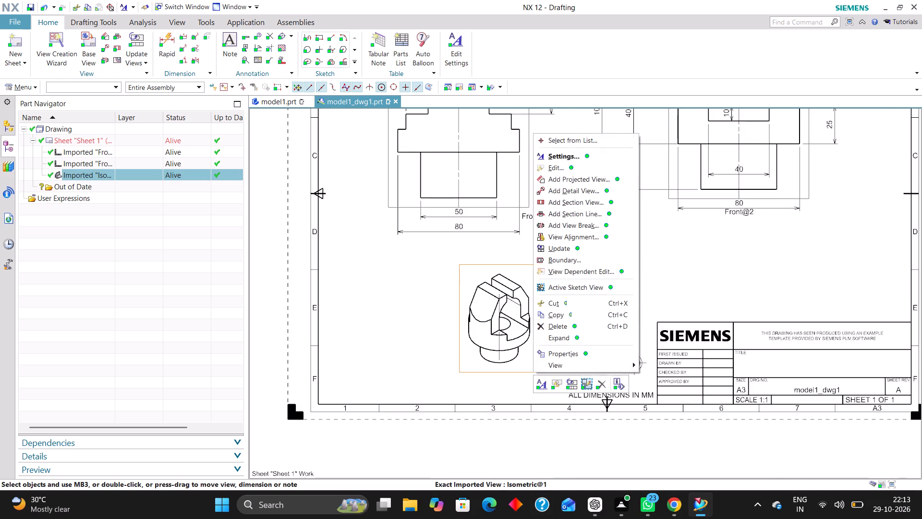
click(570, 155)
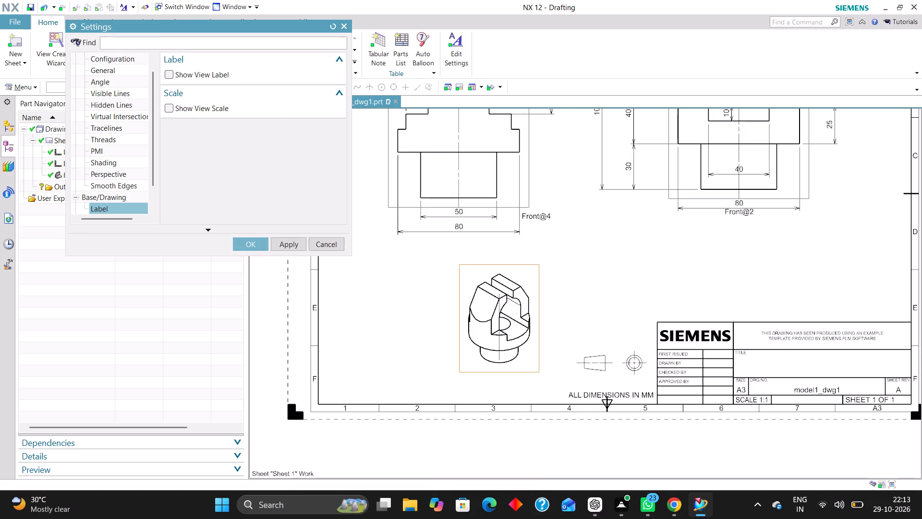
click(171, 73)
click(290, 123)
click(287, 133)
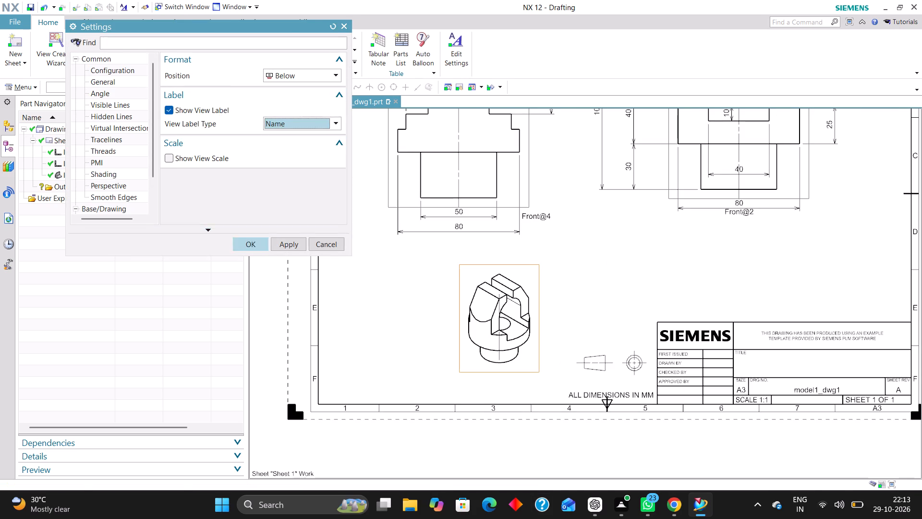
click(253, 242)
Rename the slotted front view as FRONT VIEW.
scroll(506, 411, down, 1)
scroll(580, 363, up, 2)
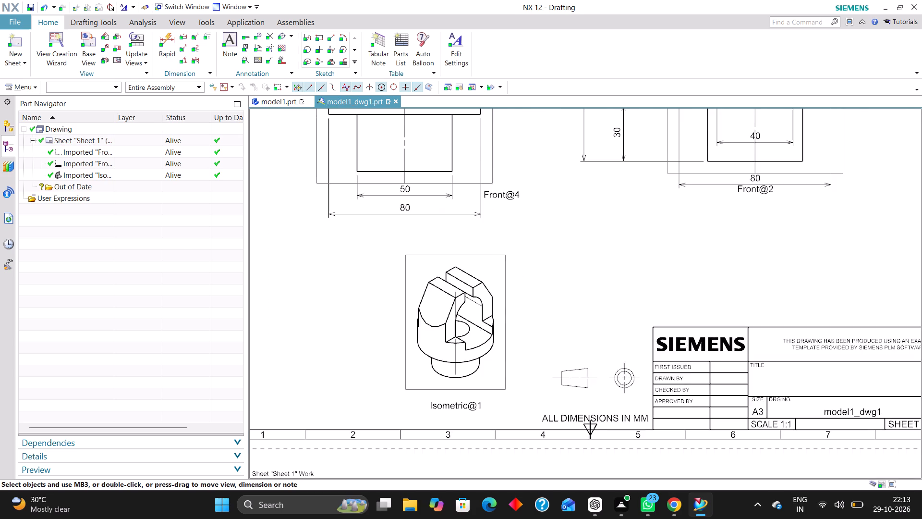
scroll(556, 341, down, 2)
scroll(561, 297, up, 1)
right_drag(623, 273, 605, 335)
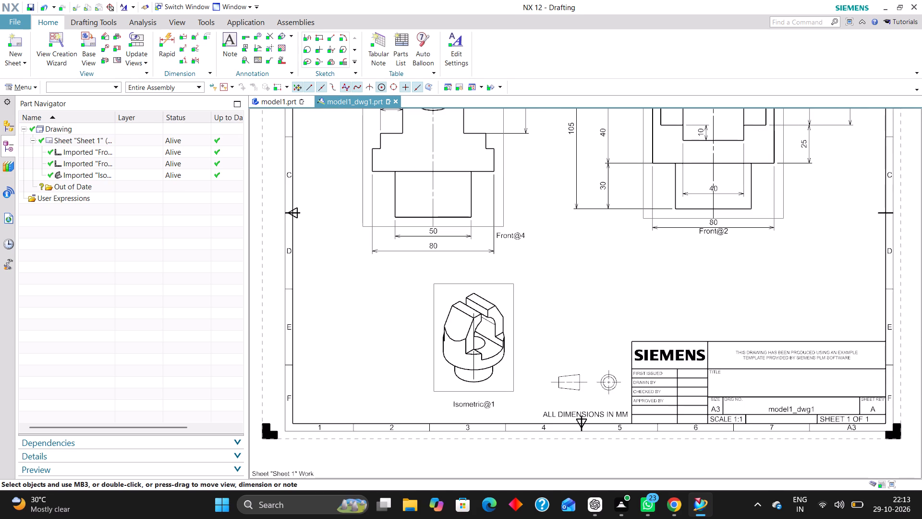
right_drag(650, 273, 545, 350)
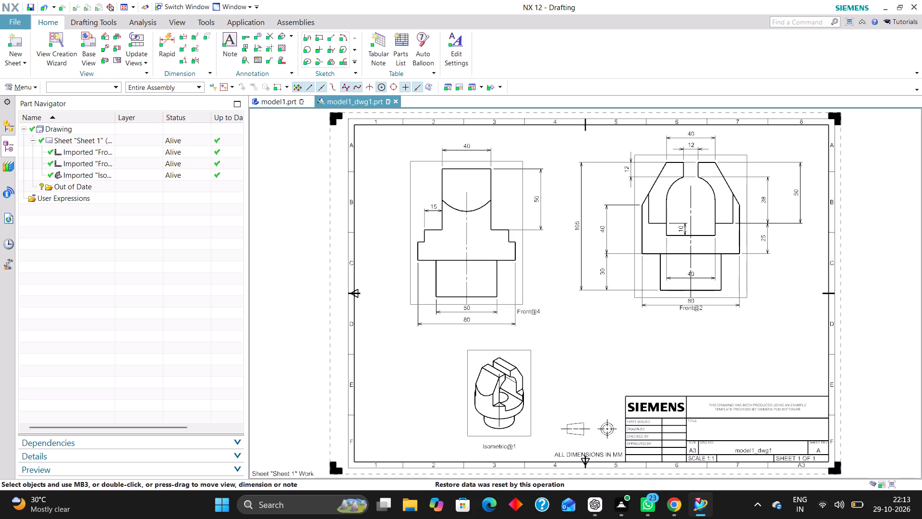
scroll(678, 184, up, 1)
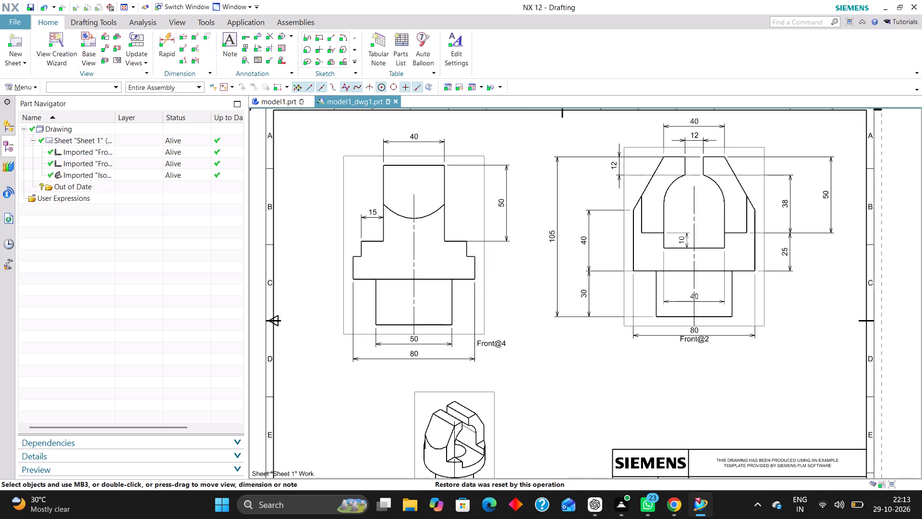
click(112, 151)
right_click(119, 153)
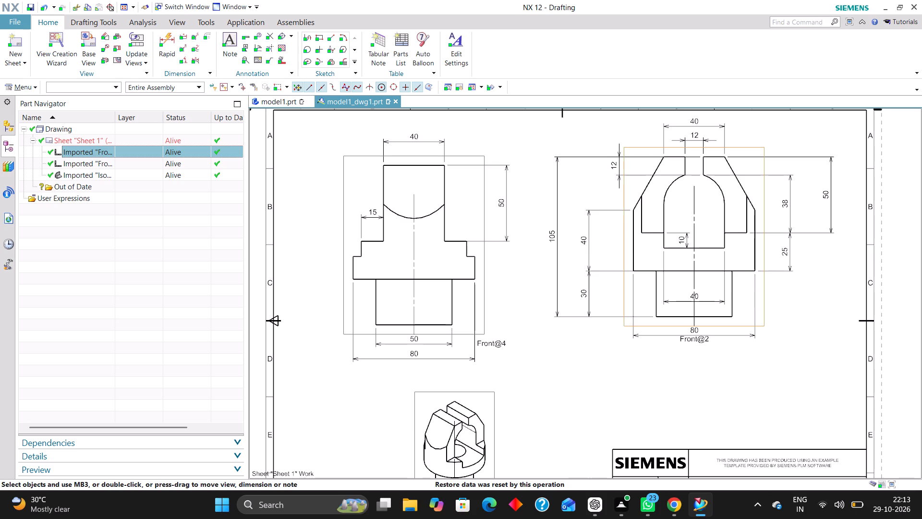
right_click(128, 152)
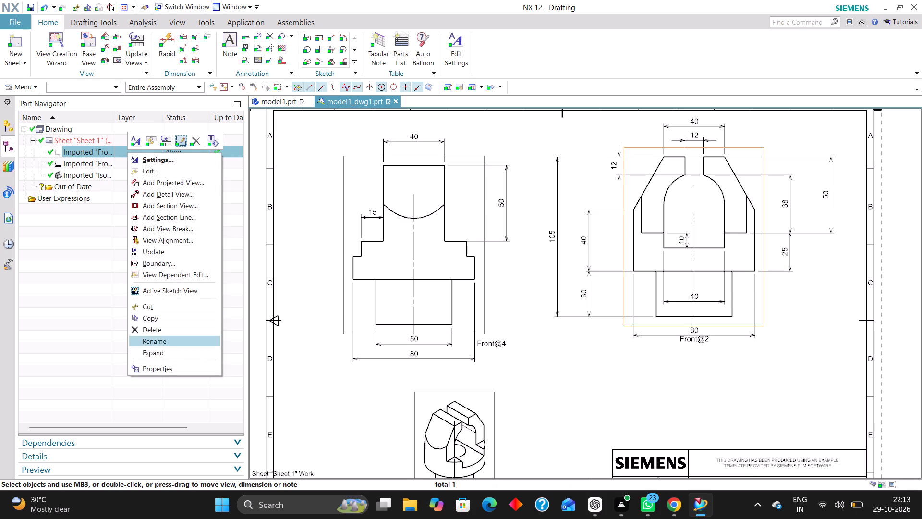
click(164, 340)
text(FRO)
key(n)
key(t)
key(space)
text(VIEW)
key(Return)
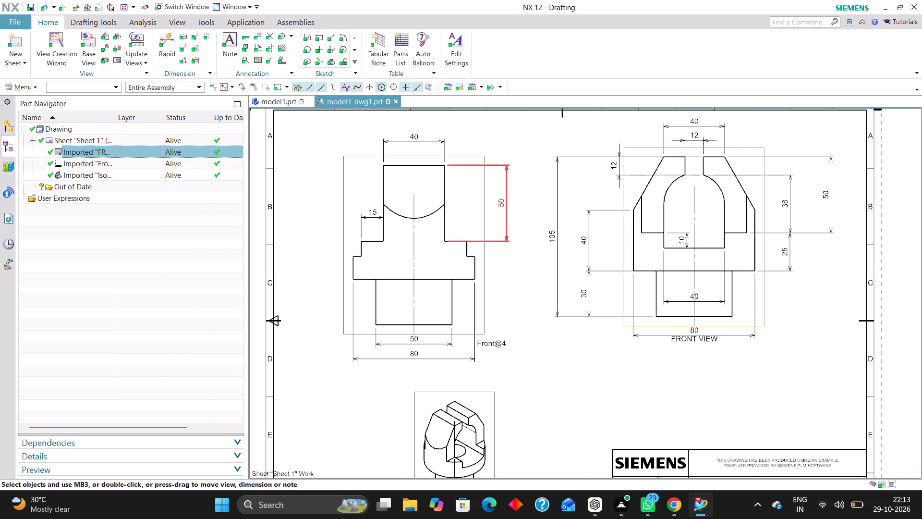
Rename the stepped view Front@4 as RIGHT VIEW.
drag(129, 163, 134, 160)
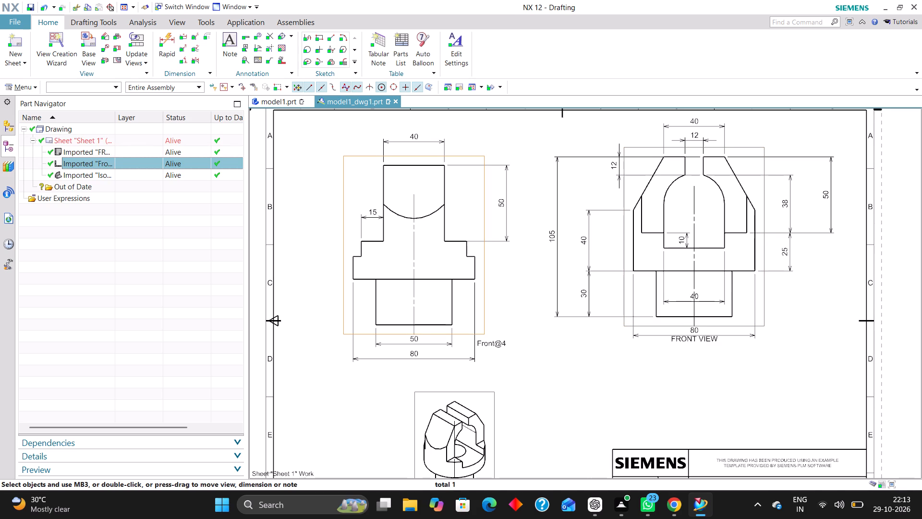
right_click(126, 164)
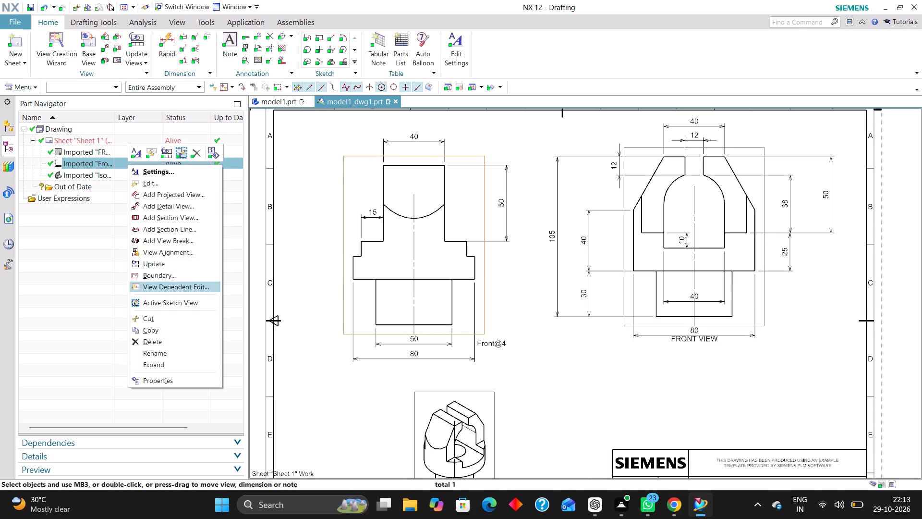
click(176, 357)
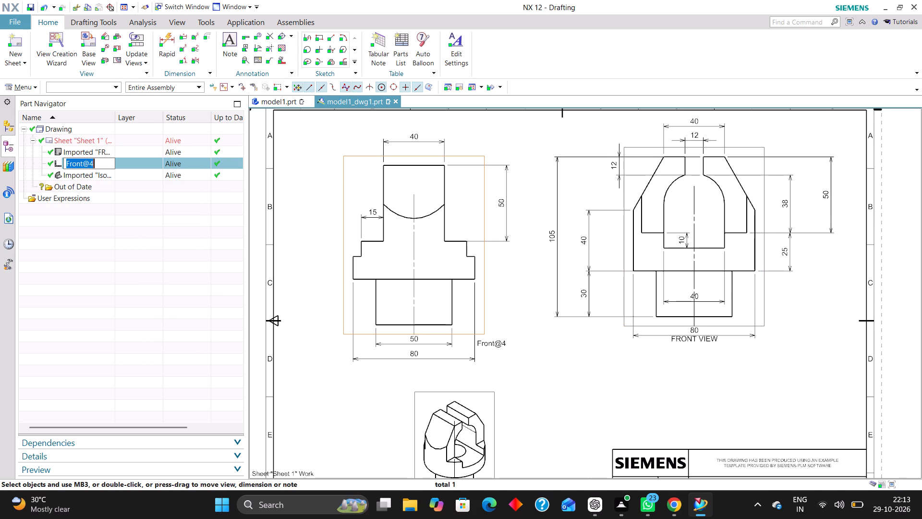
text(RIGHT)
key(space)
text(VIEW)
key(Return)
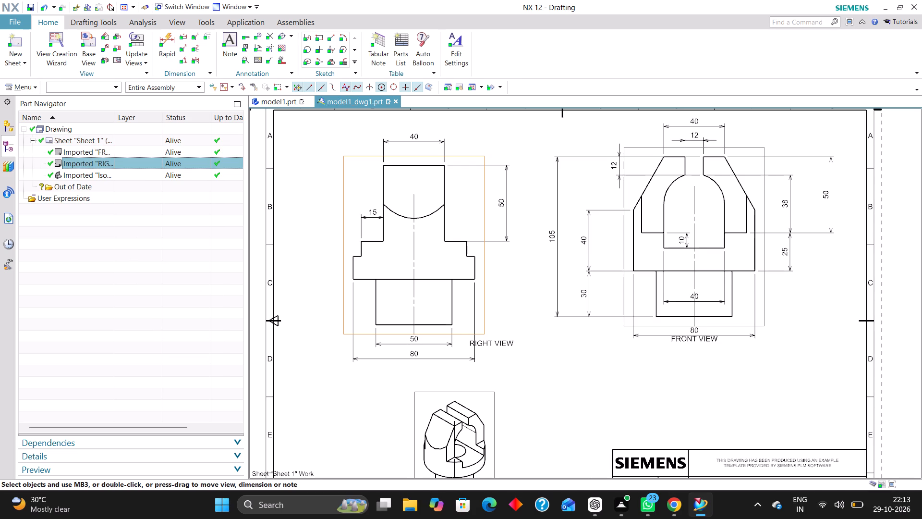
Rename the isometric view as ISOMETRIC VIEW.
click(139, 178)
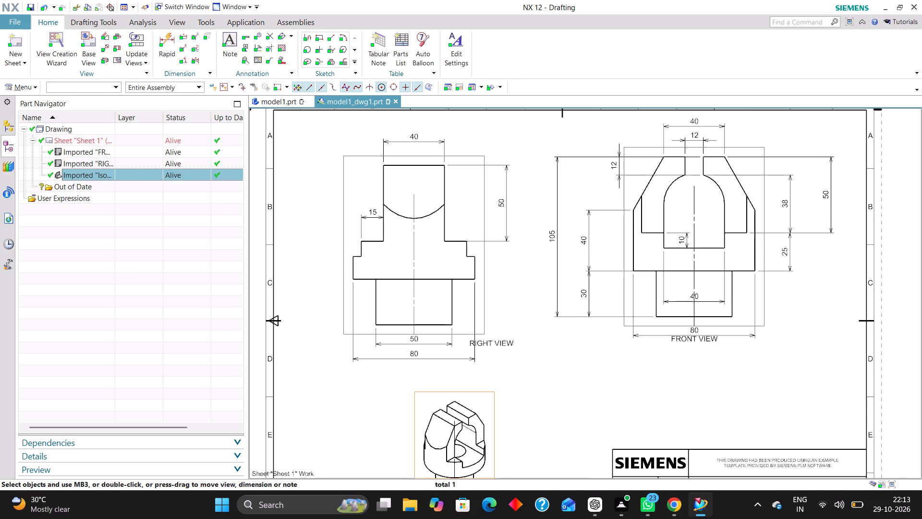
right_click(136, 175)
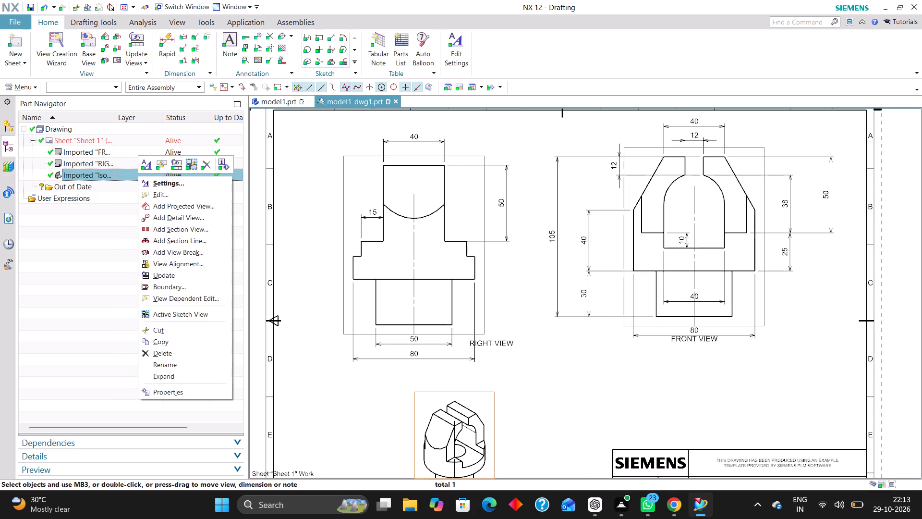
click(184, 365)
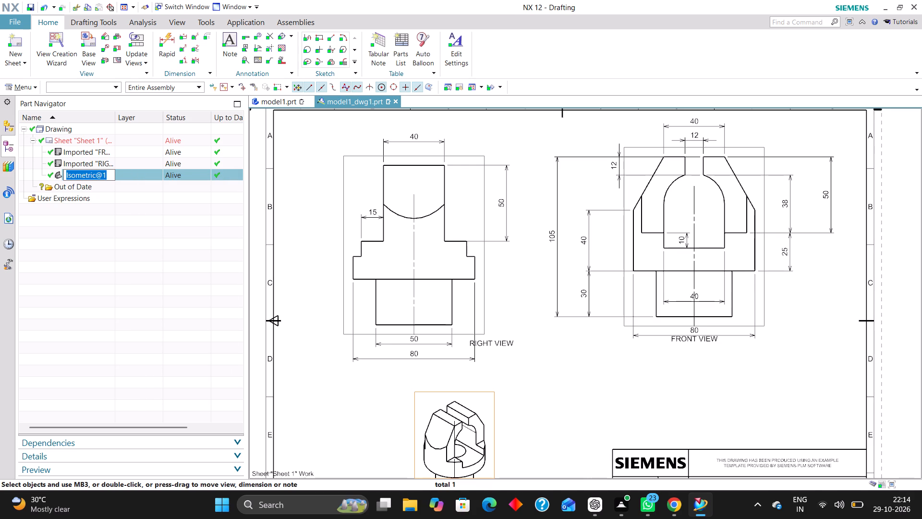
text(ISO)
text(ME)
text(TRIC VIEW)
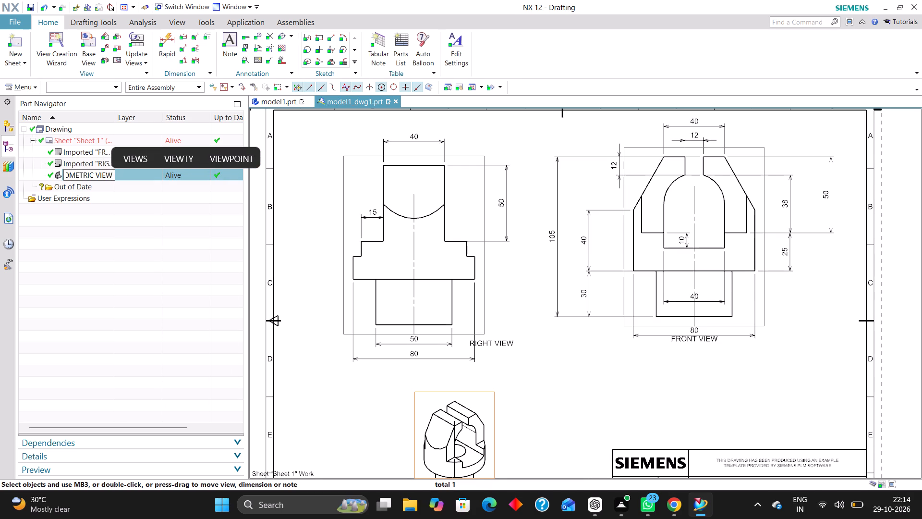
key(Return)
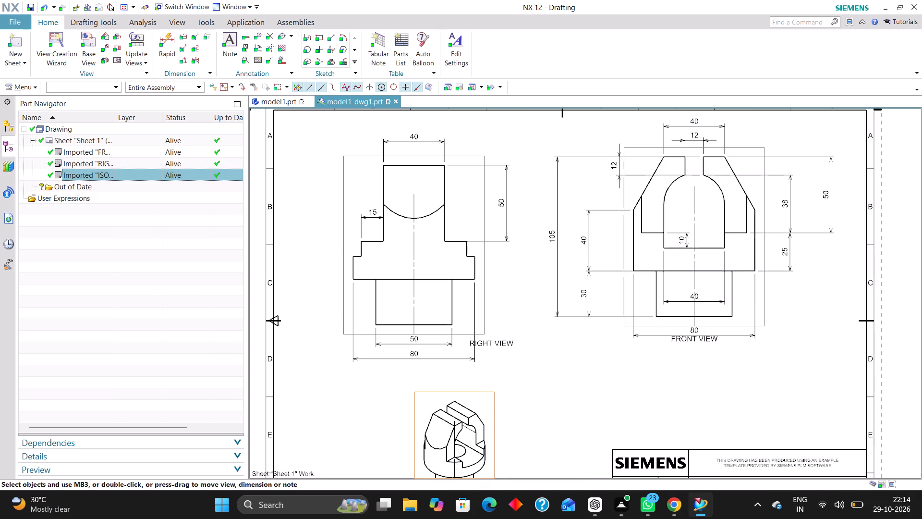
Move the RIGHT VIEW label beneath the stepped view's 80 overall width dimension.
drag(500, 341, 409, 364)
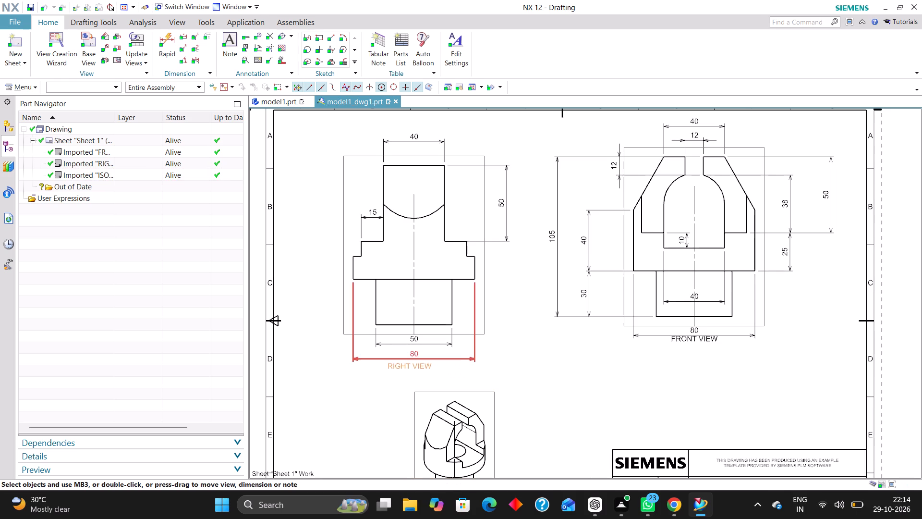
drag(409, 364, 407, 368)
scroll(427, 345, up, 3)
drag(414, 340, 414, 339)
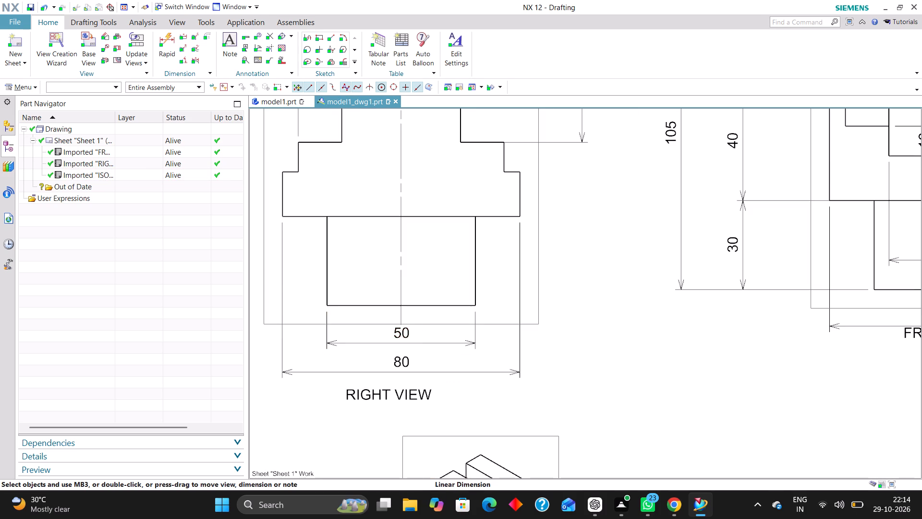
Move the 50 and 80 width dimensions and the RIGHT VIEW label closer to the underside of the stepped view.
drag(414, 339, 407, 323)
drag(405, 366, 403, 357)
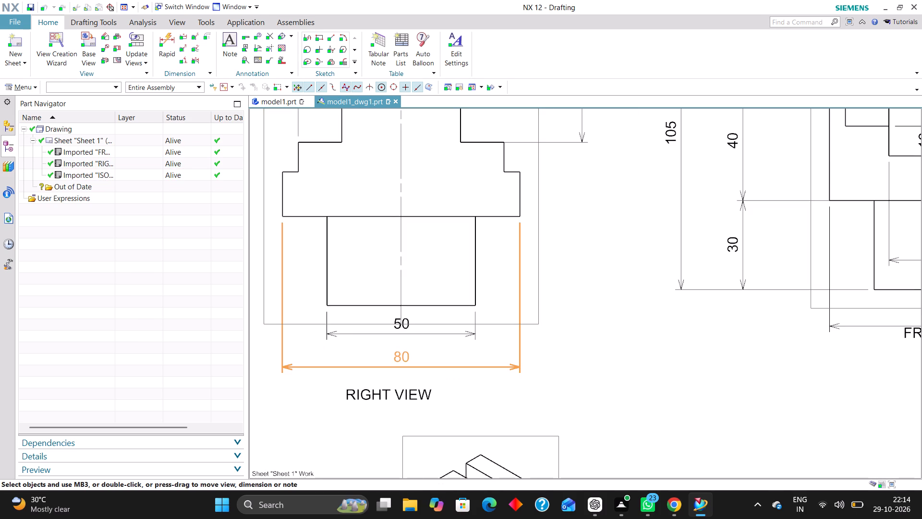
drag(403, 357, 402, 355)
drag(402, 396, 400, 374)
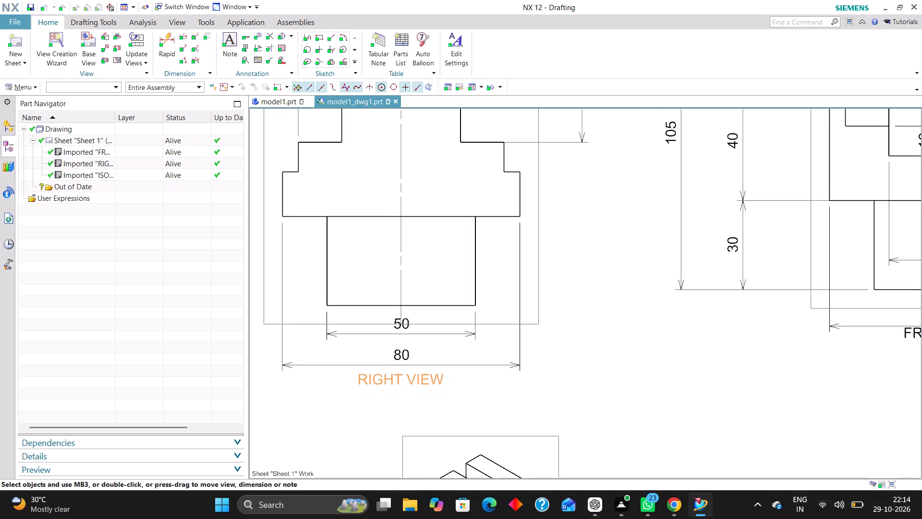
drag(400, 374, 400, 373)
Move the FRONT VIEW label beneath the slotted view's 80 overall width dimension.
scroll(371, 325, down, 4)
scroll(620, 344, up, 2)
drag(601, 325, 606, 340)
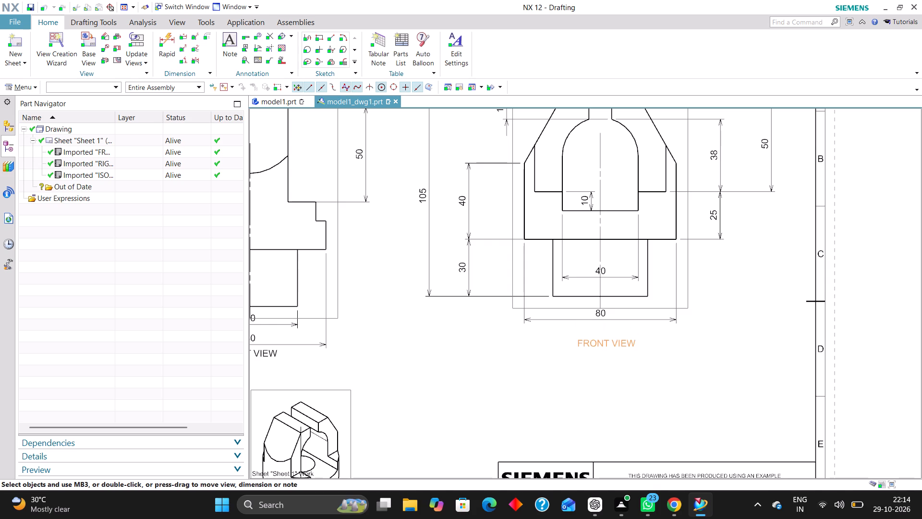
drag(606, 340, 601, 334)
scroll(620, 294, down, 3)
right_drag(543, 329, 500, 396)
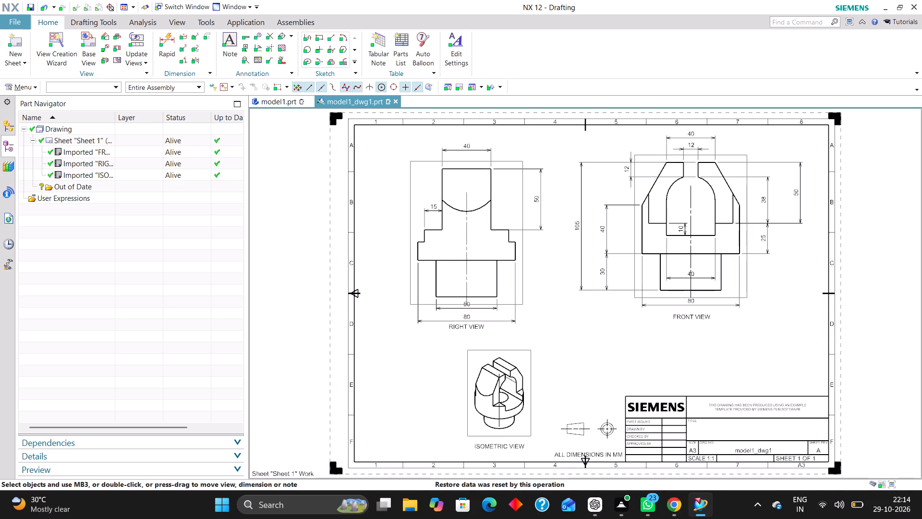
Fill the title block's weight row with the label WEIGHT (kg) and the value 1.9106.
key(ctrl+l)
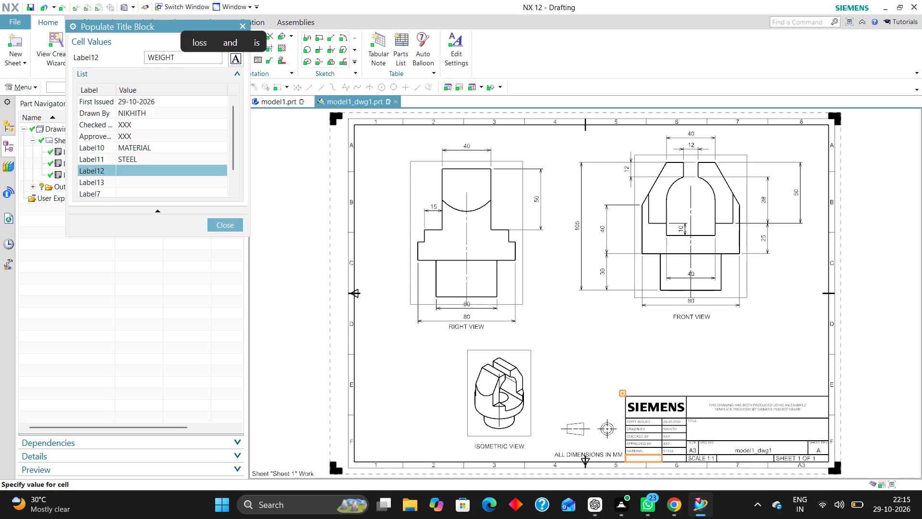
text(())
key(shift+Left)
text(kg)
key(Right)
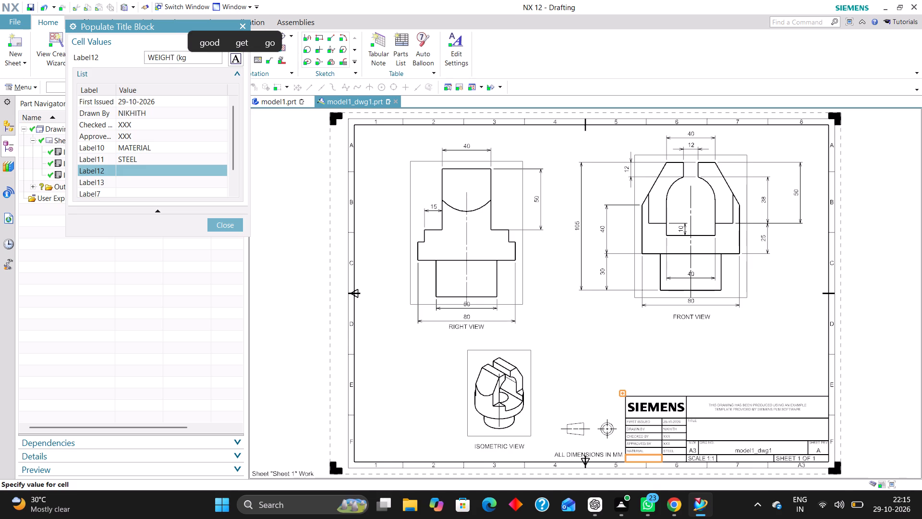
key(shift+parenright)
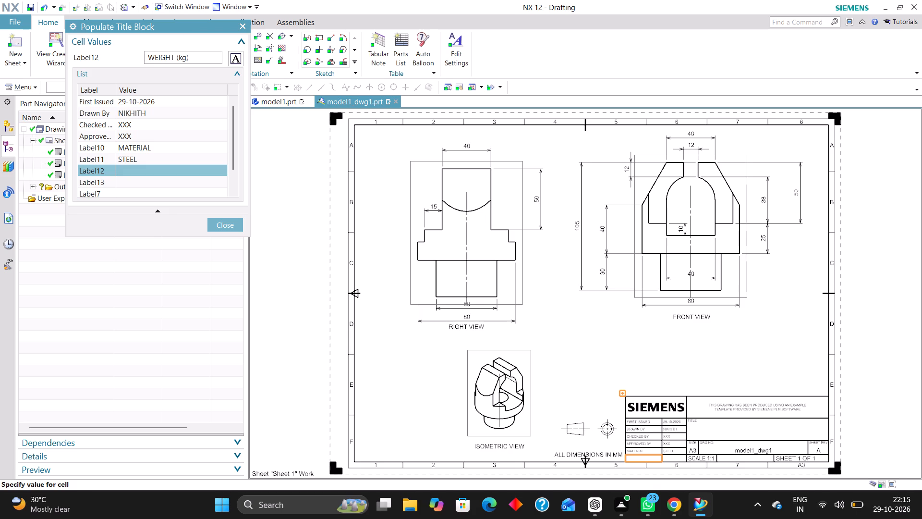
key(Return)
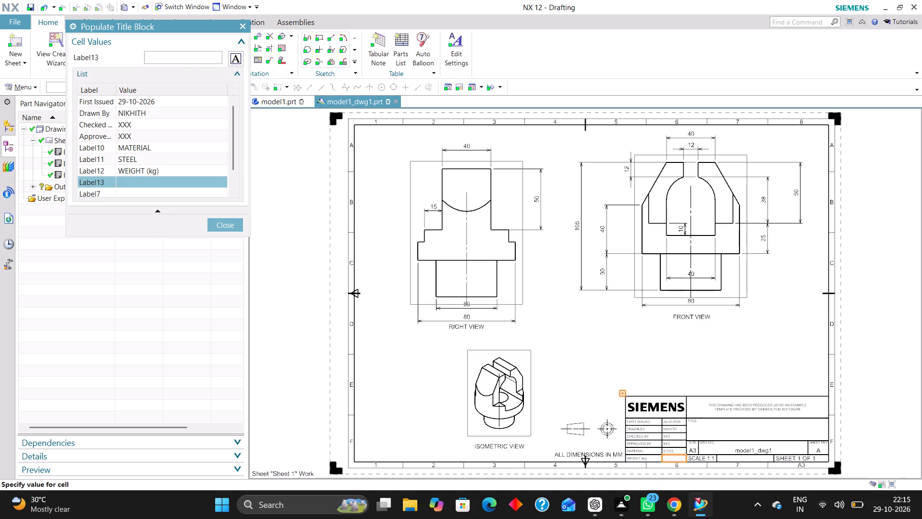
text(1.)
text(9106)
key(Return)
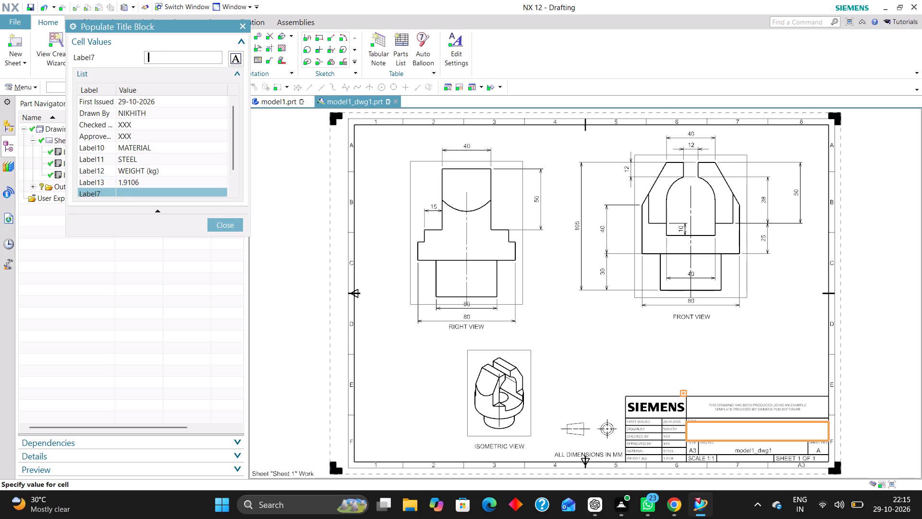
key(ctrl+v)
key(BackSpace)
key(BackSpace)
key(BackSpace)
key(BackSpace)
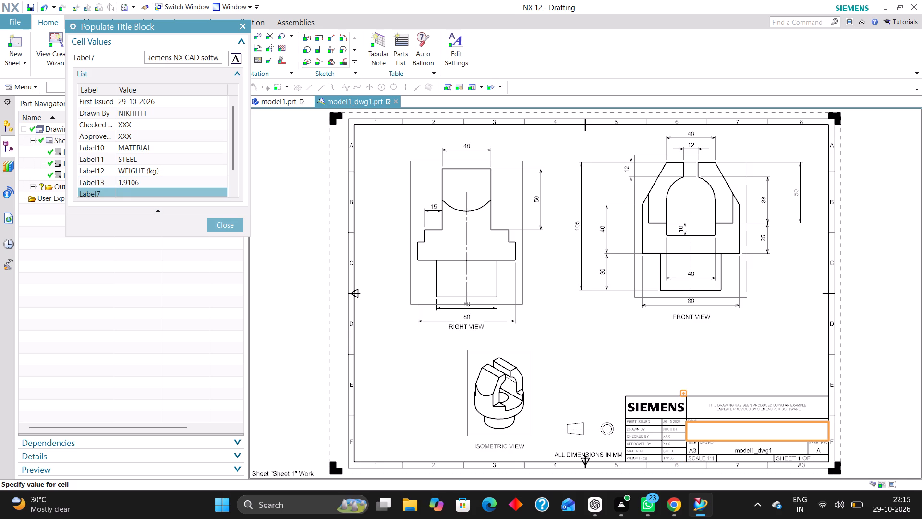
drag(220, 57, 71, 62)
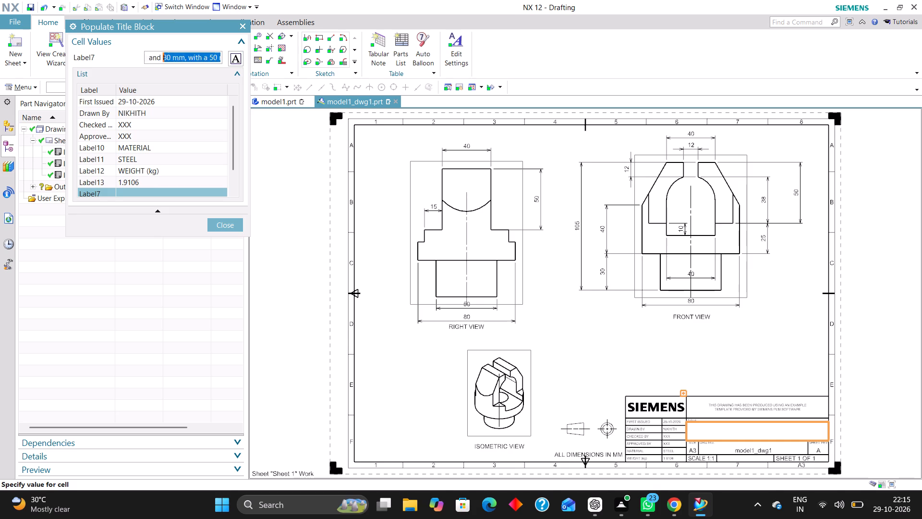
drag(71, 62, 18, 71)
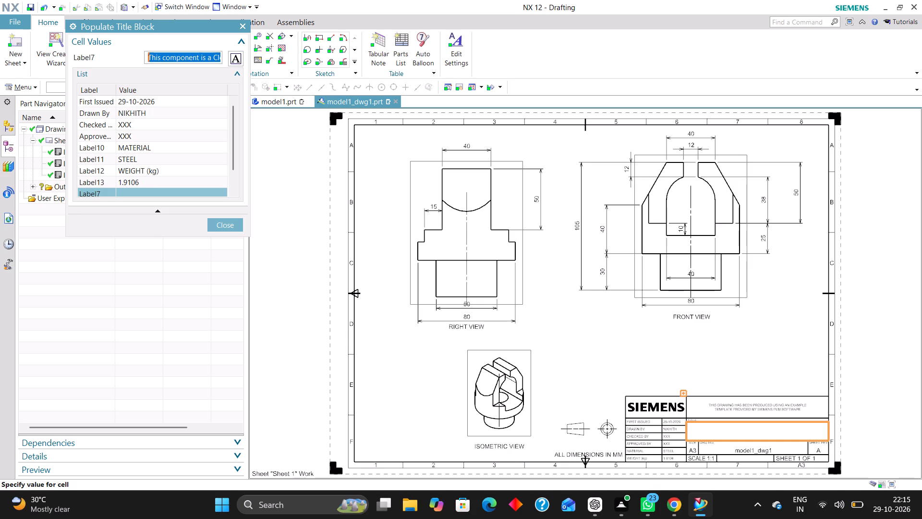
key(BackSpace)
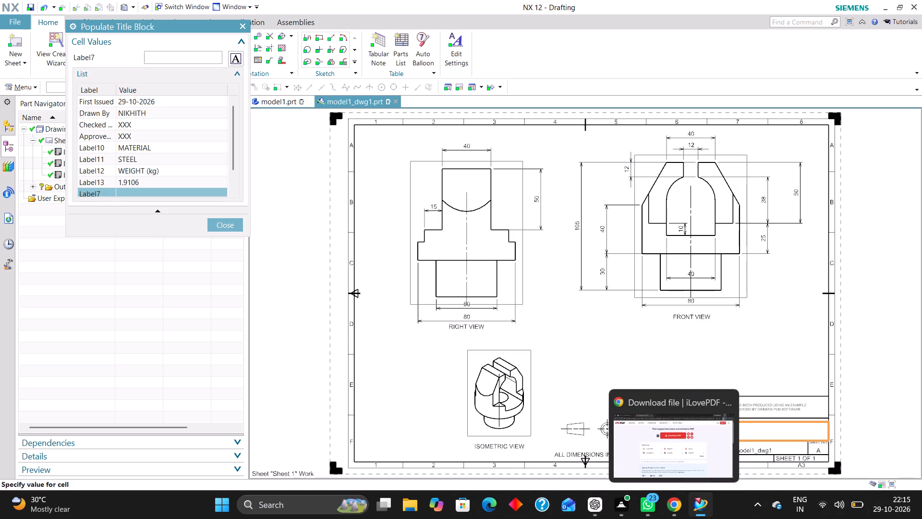
Look up the part name in the Downloads folder and enter CLEVIS MOUNT as the drawing title.
click(412, 506)
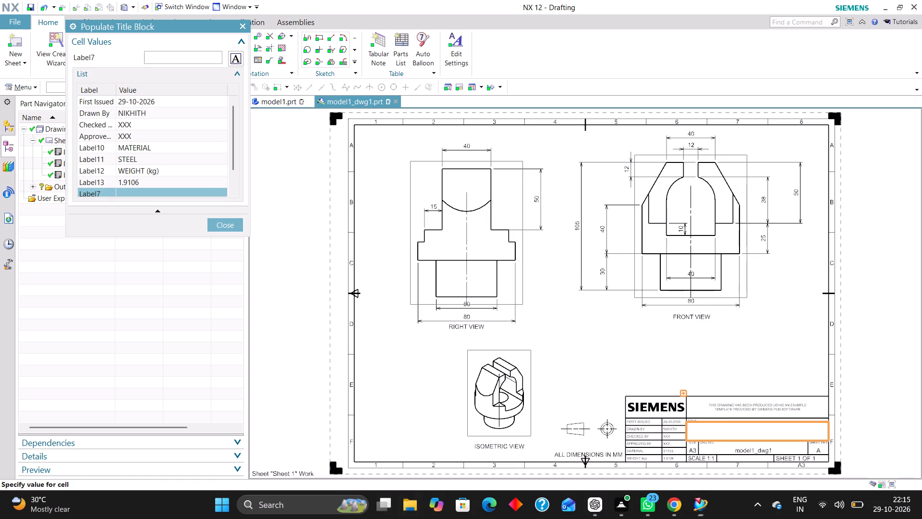
click(69, 282)
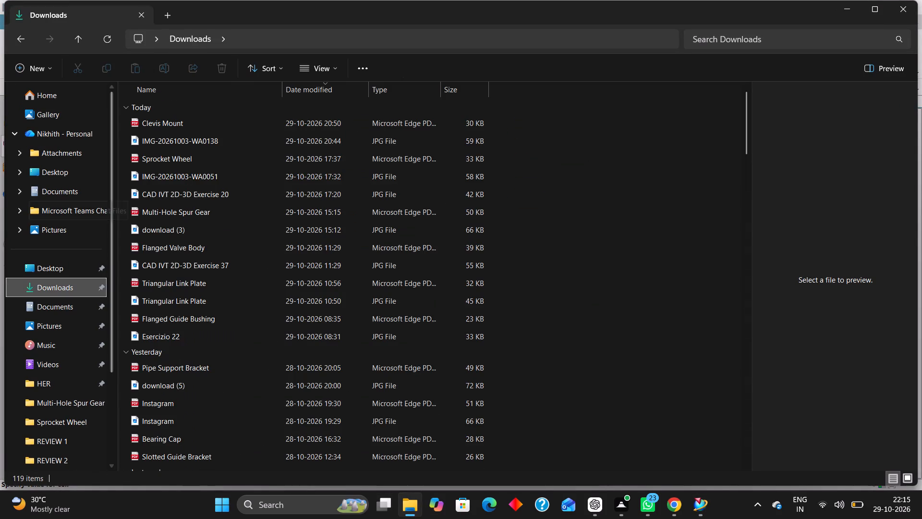
click(704, 507)
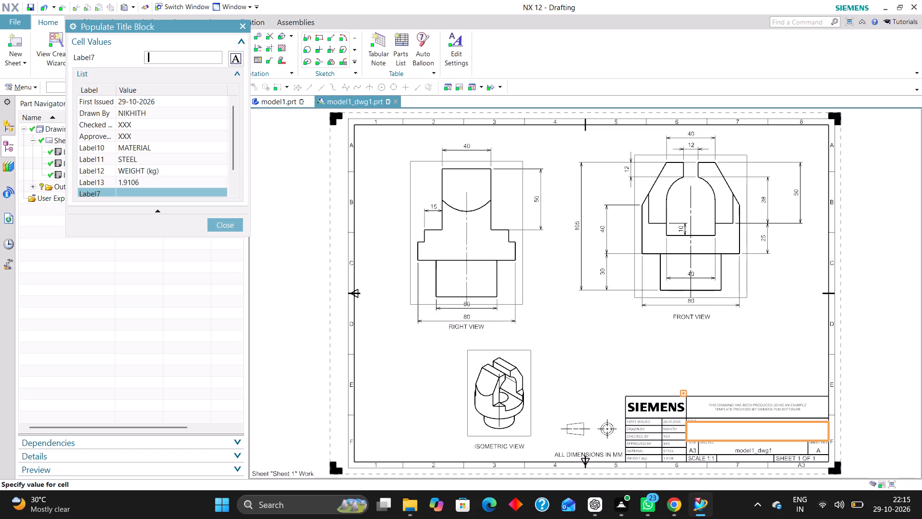
text(CLEVIS MOUNT)
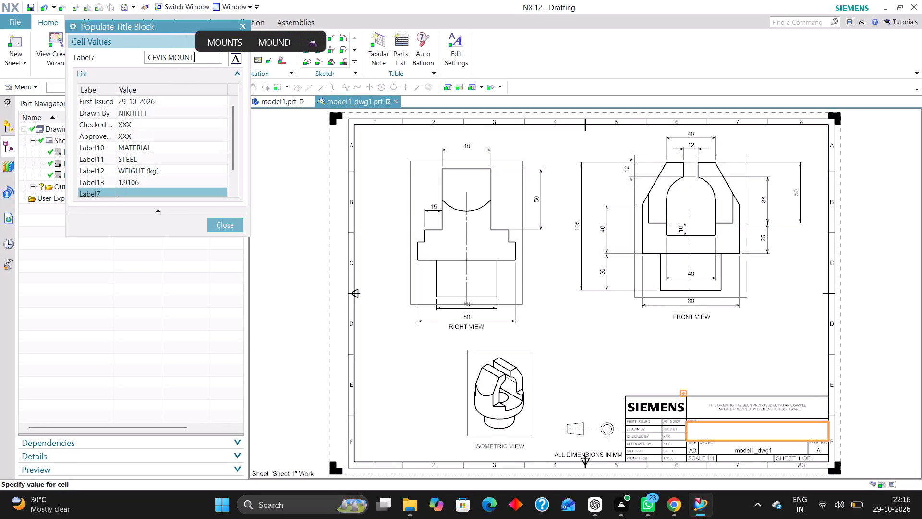
key(Return)
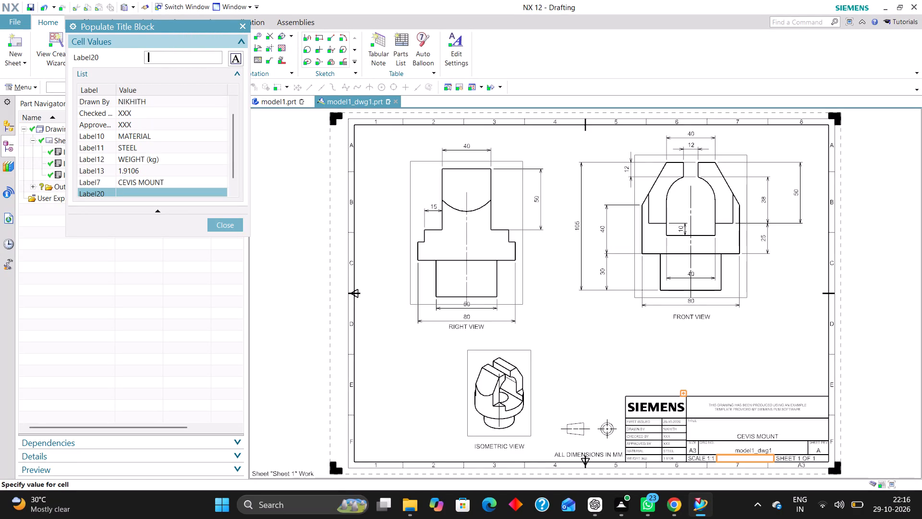
Enter XXX in the title block cell between the scale and sheet number and finish populating the block.
text(XXX)
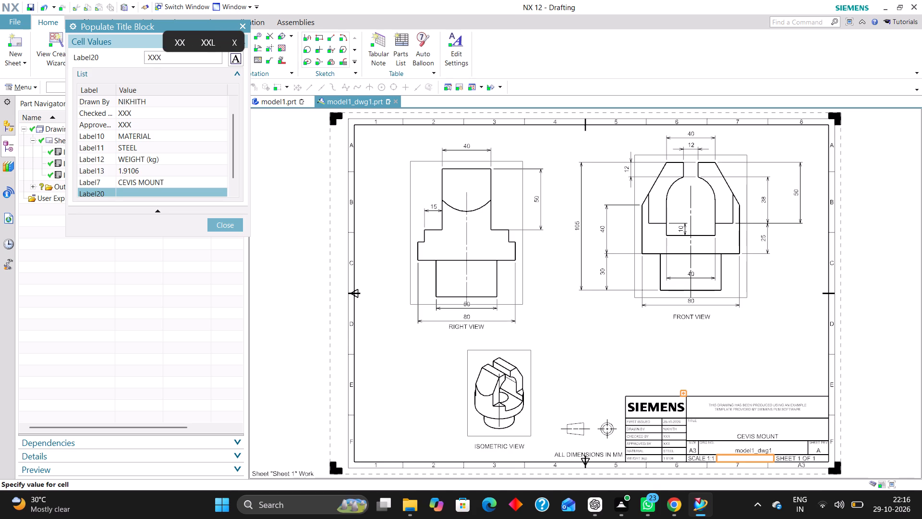
key(Return)
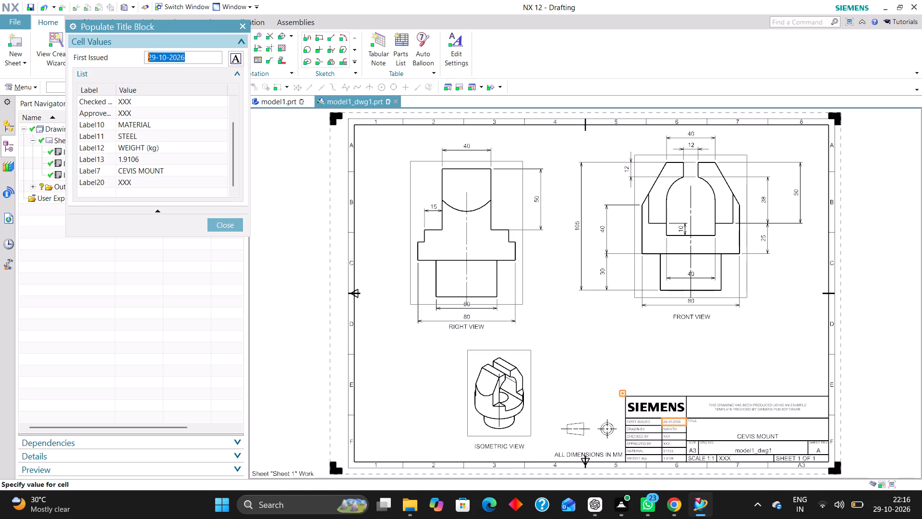
scroll(159, 146, down, 3)
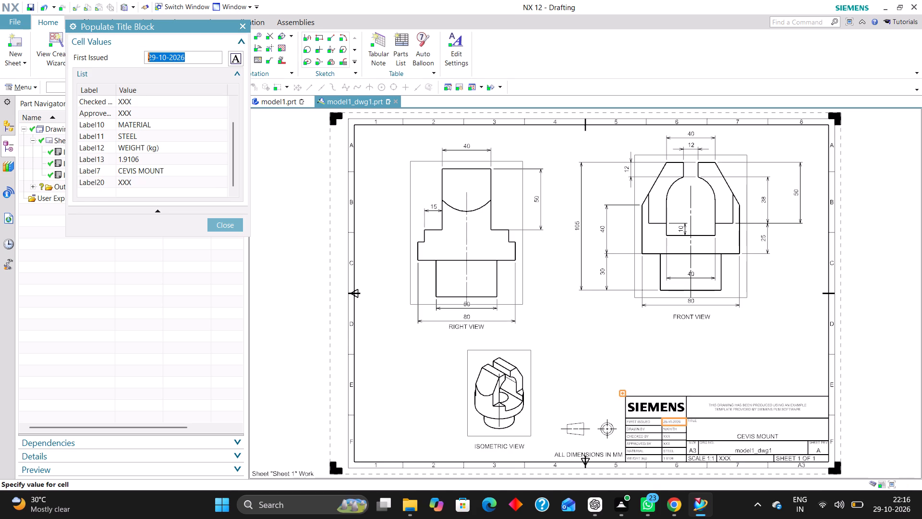
click(224, 227)
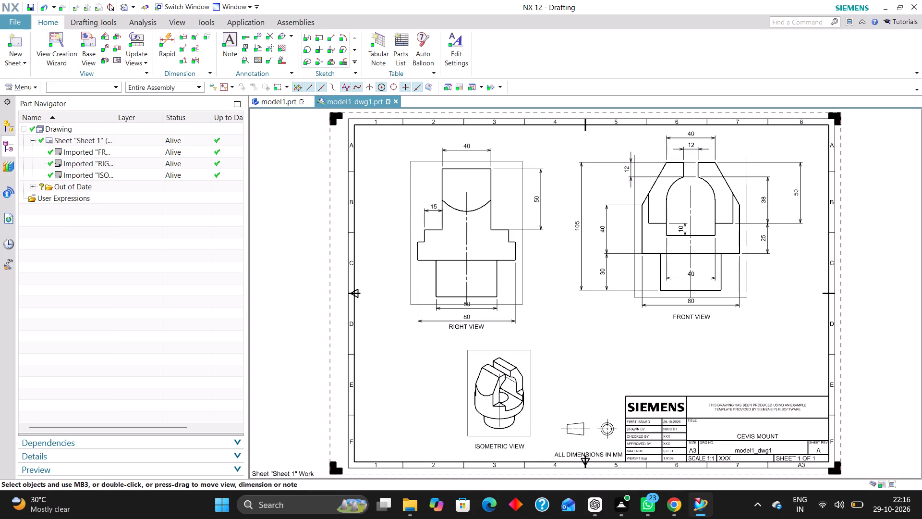
Set all layers invisible in the ISOMETRIC VIEW using Layer Visible in View.
click(24, 89)
click(38, 150)
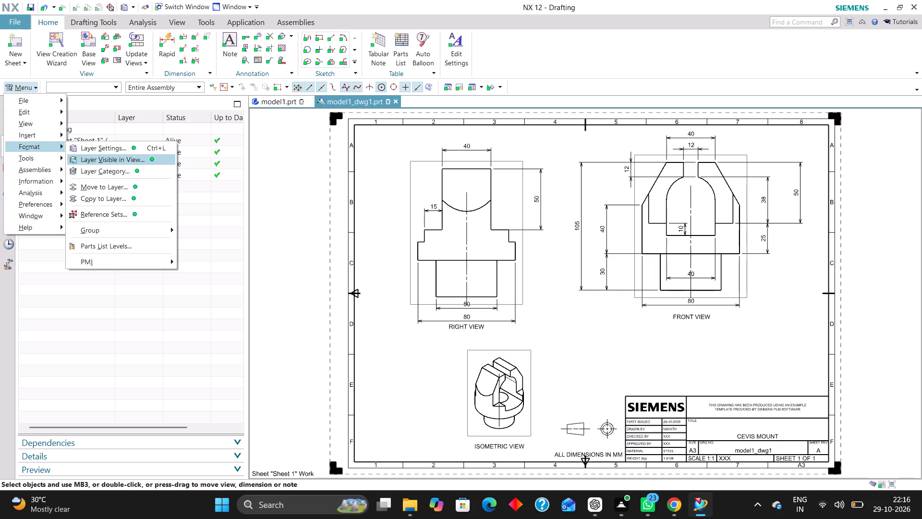
click(105, 161)
click(102, 54)
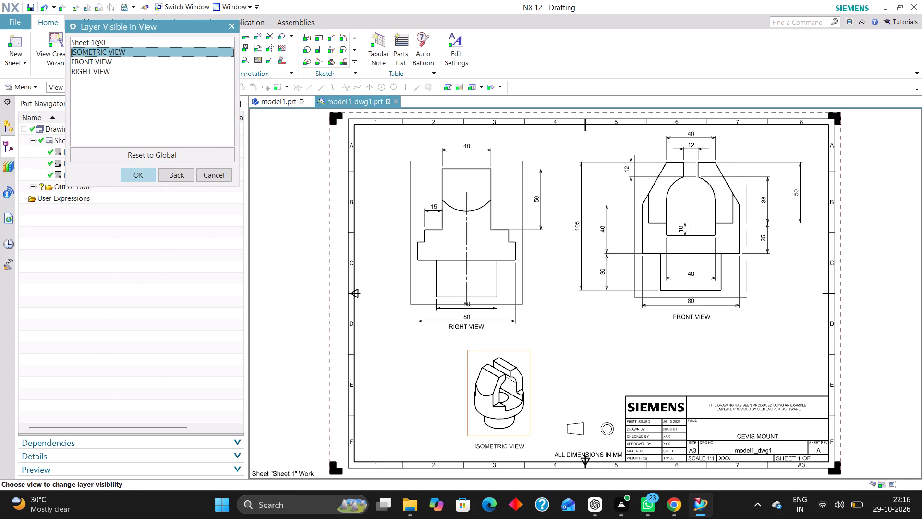
click(140, 177)
click(73, 98)
click(198, 300)
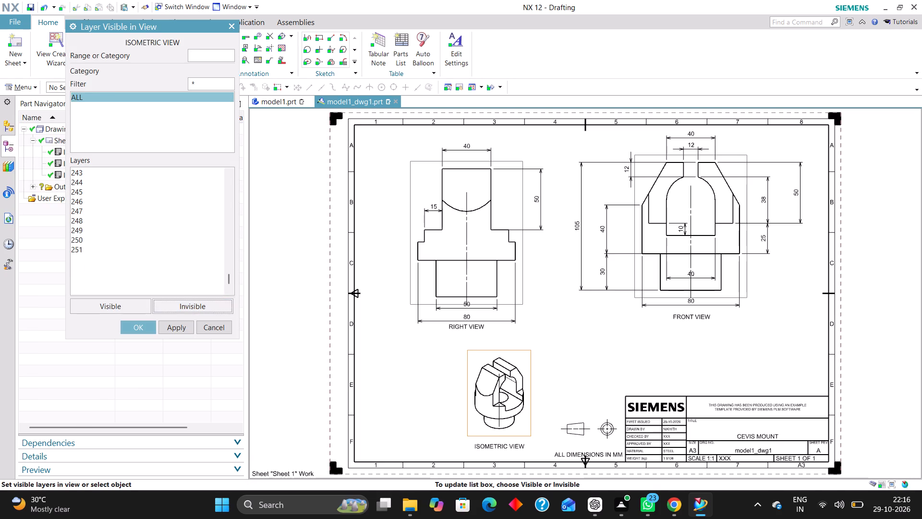
Make layers 2, 223, 224, 225, 226 and 256 visible in the ISOMETRIC VIEW and apply the layer visibility.
click(208, 57)
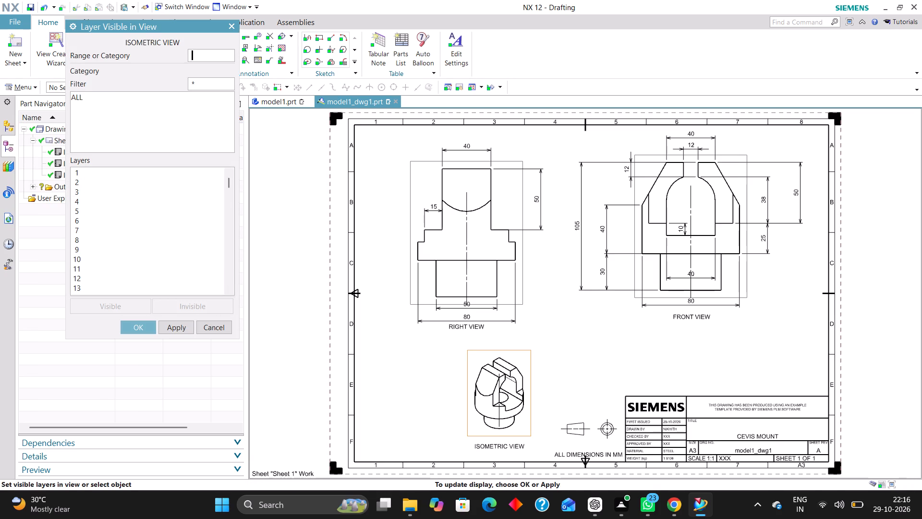
key(2)
key(Return)
text(223)
key(Return)
text(224)
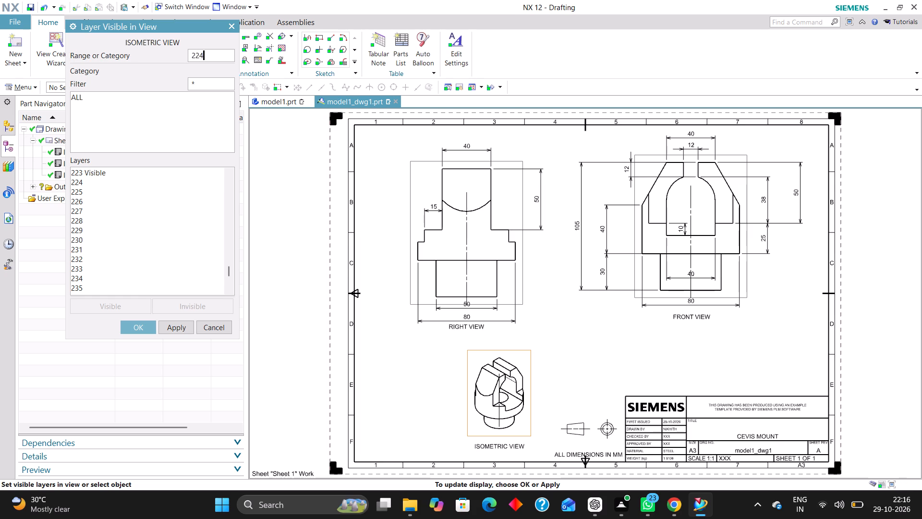
key(Return)
text(225)
key(Return)
text(226)
key(Return)
text(256)
key(Return)
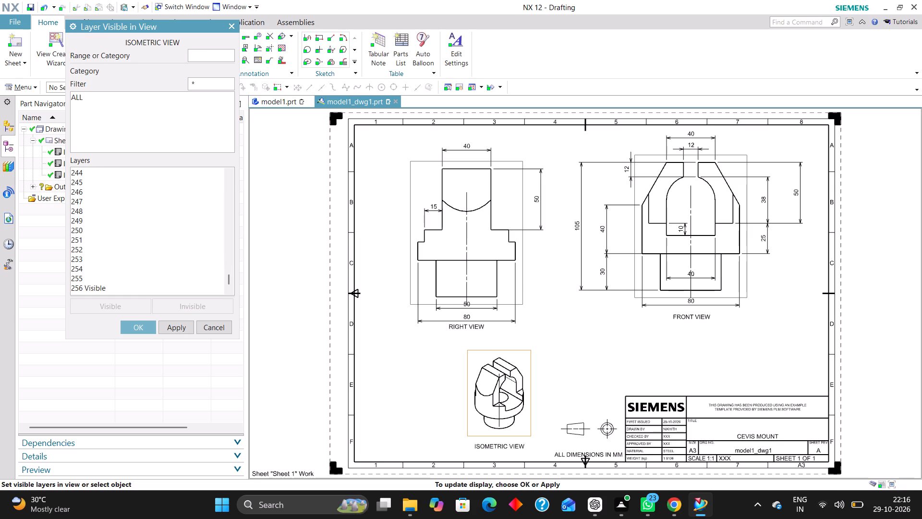
click(138, 321)
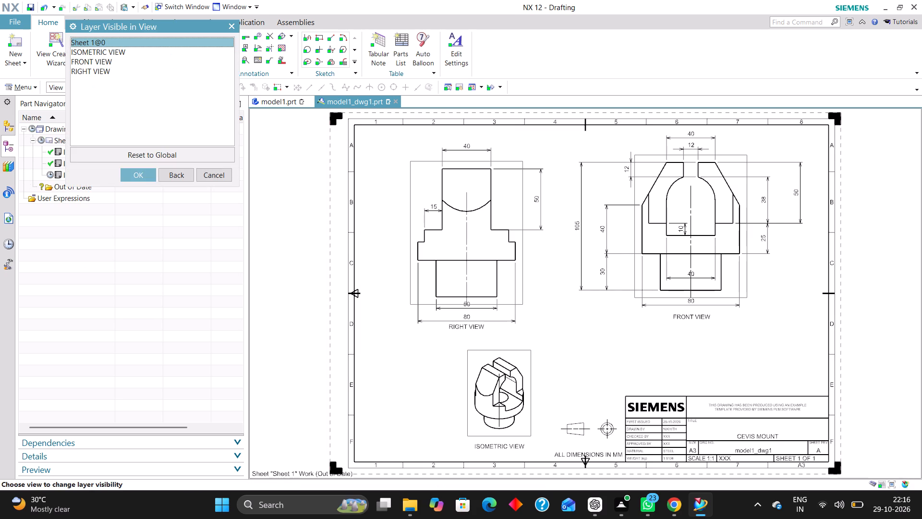
Set all layers invisible in the FRONT VIEW using Layer Visible in View.
click(86, 57)
click(146, 176)
click(74, 98)
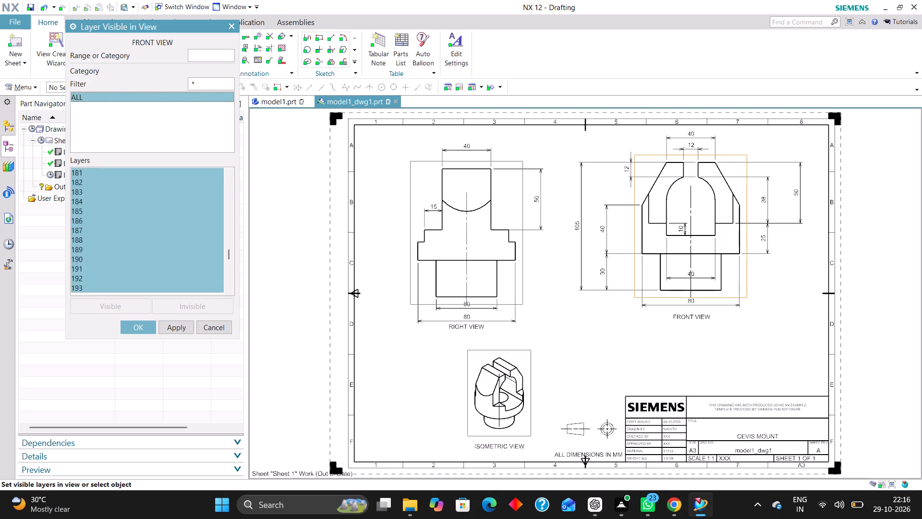
click(225, 311)
Make layers 2, 223, 224, 225, 226 and 256 visible in the FRONT VIEW and apply the layer visibility.
click(209, 51)
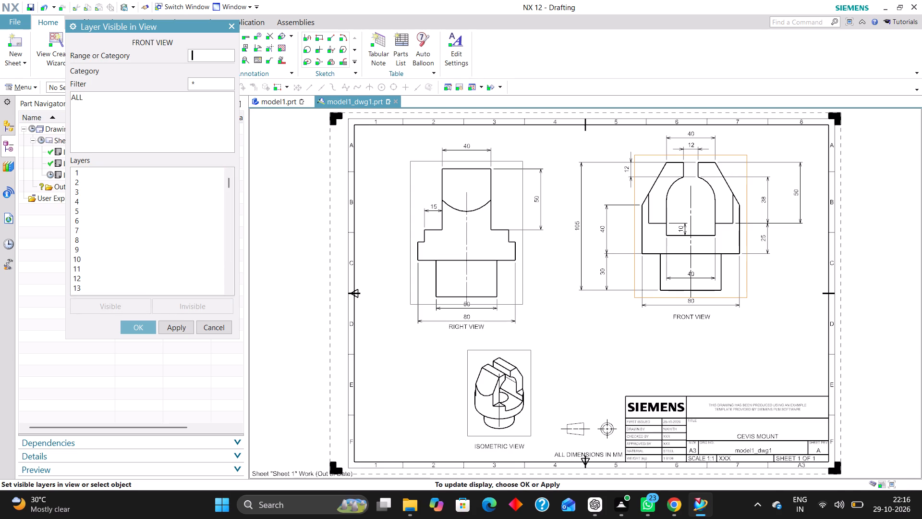
key(2)
key(Return)
text(22)
key(3)
key(Return)
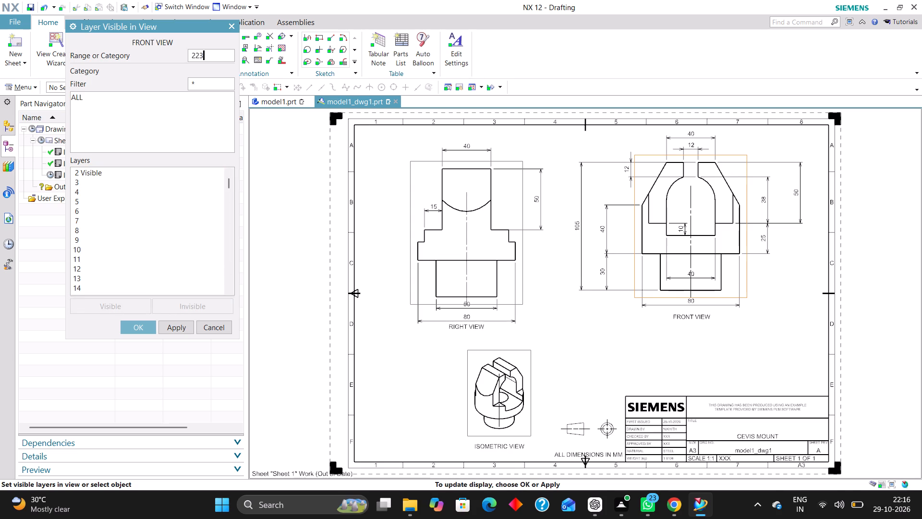
text(224)
key(Return)
text(225)
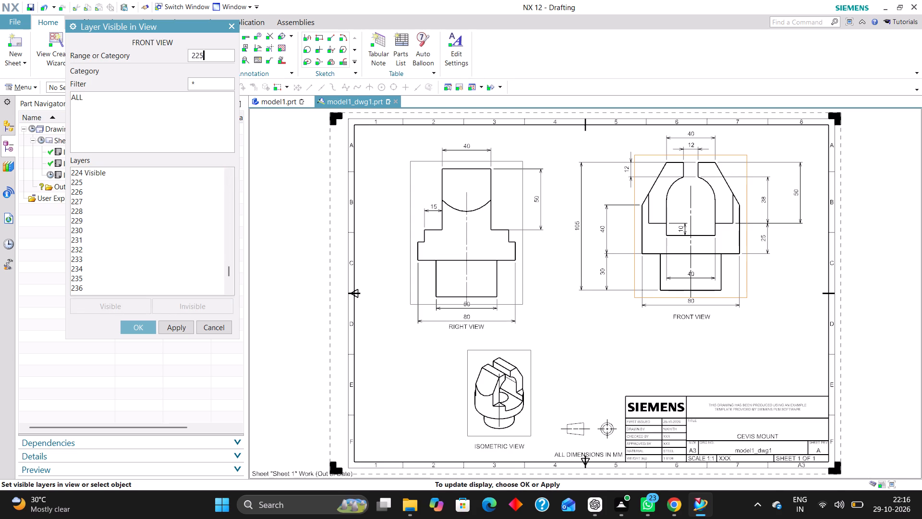
key(Return)
text(226)
key(Return)
text(256)
key(Return)
click(146, 328)
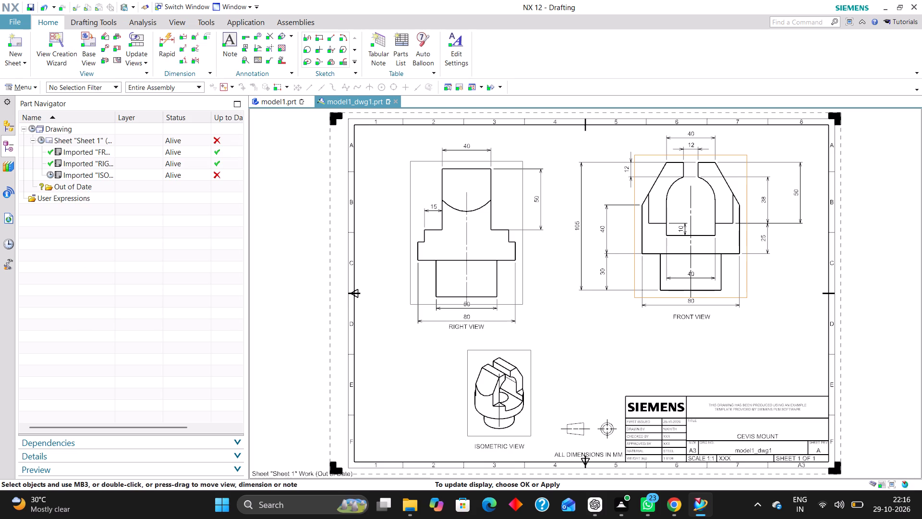
Set all layers invisible in the RIGHT VIEW using Layer Visible in View.
click(87, 70)
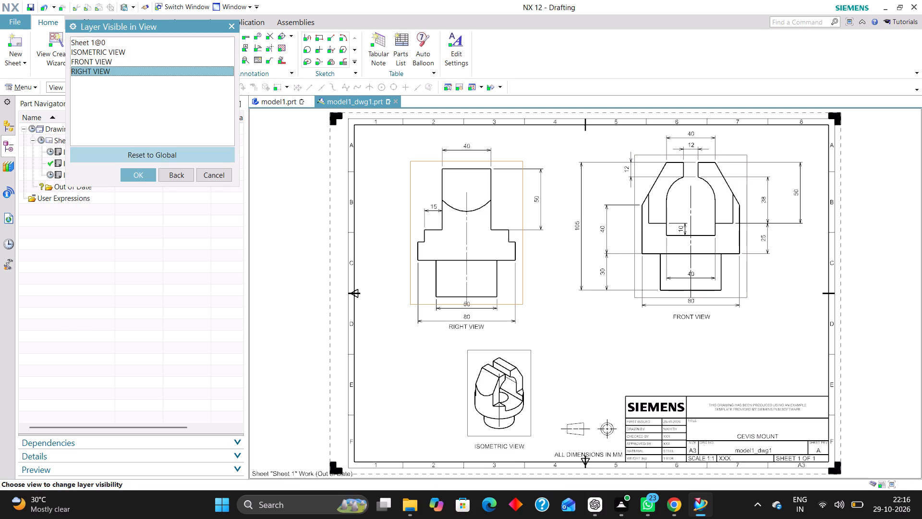
click(147, 173)
click(76, 98)
click(200, 299)
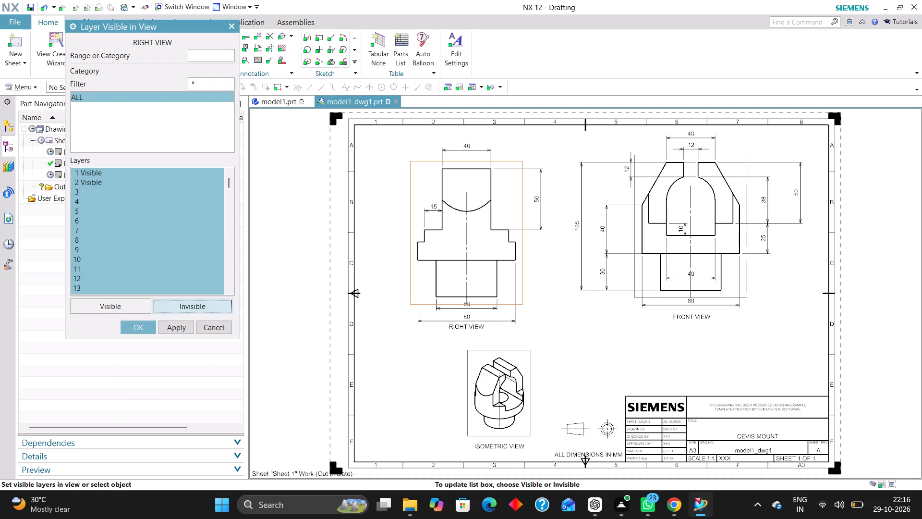
Make layers 2, 223, 224, 225, 226 and 256 visible in the RIGHT VIEW, apply it and leave the layer visibility command.
click(210, 56)
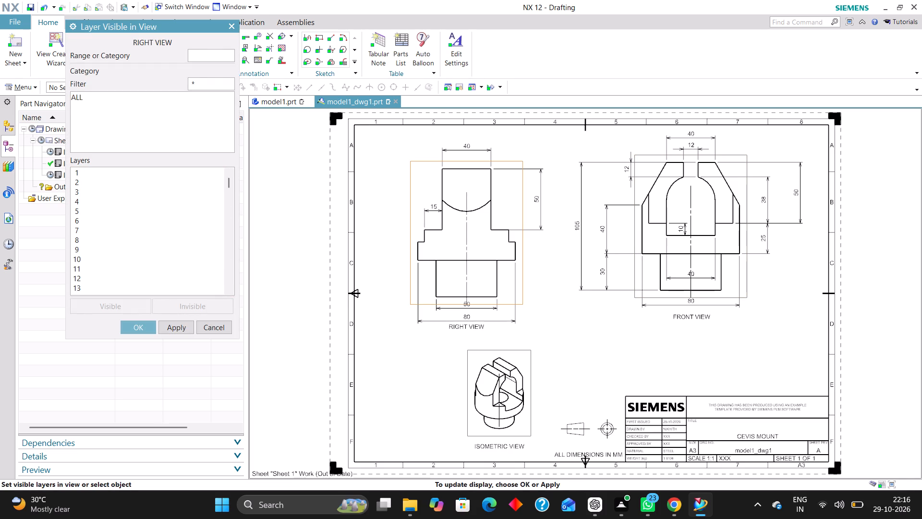
key(2)
key(Return)
text(223)
key(Return)
text(224)
key(Return)
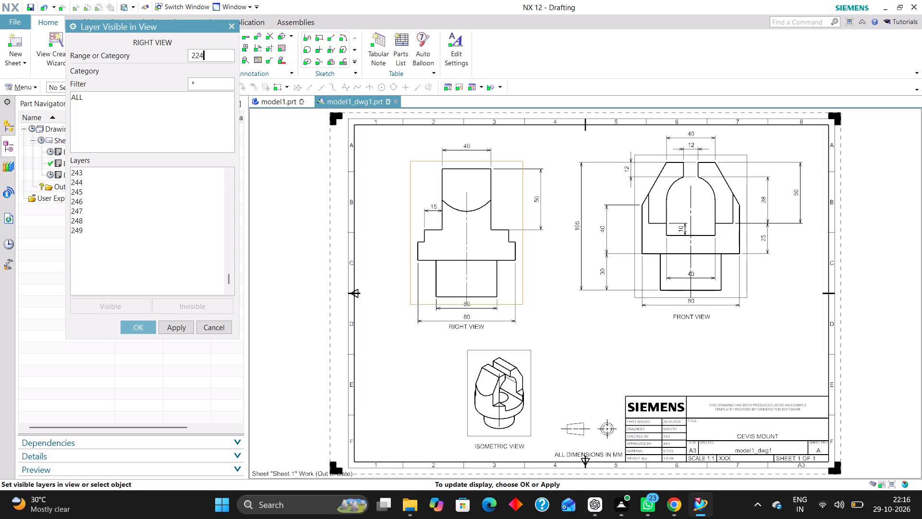
text(225)
key(Return)
text(226)
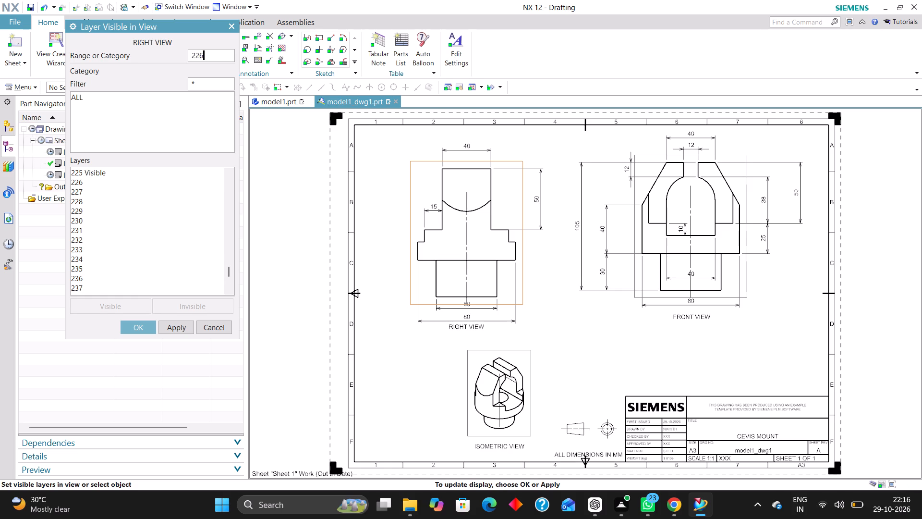
key(Return)
text(256)
key(Return)
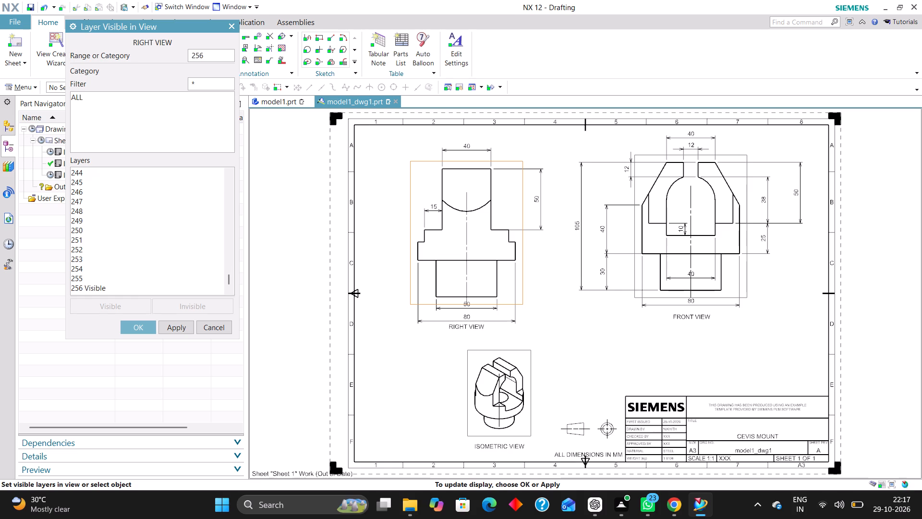
click(145, 326)
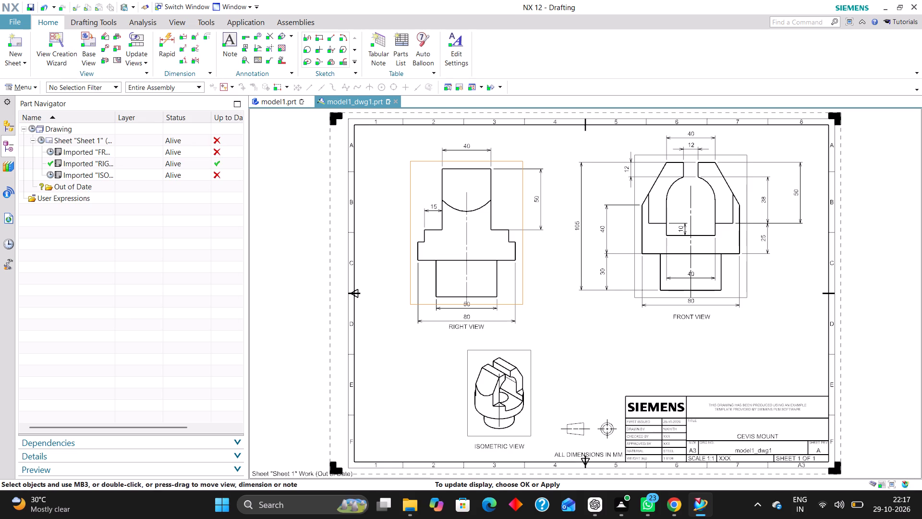
click(216, 174)
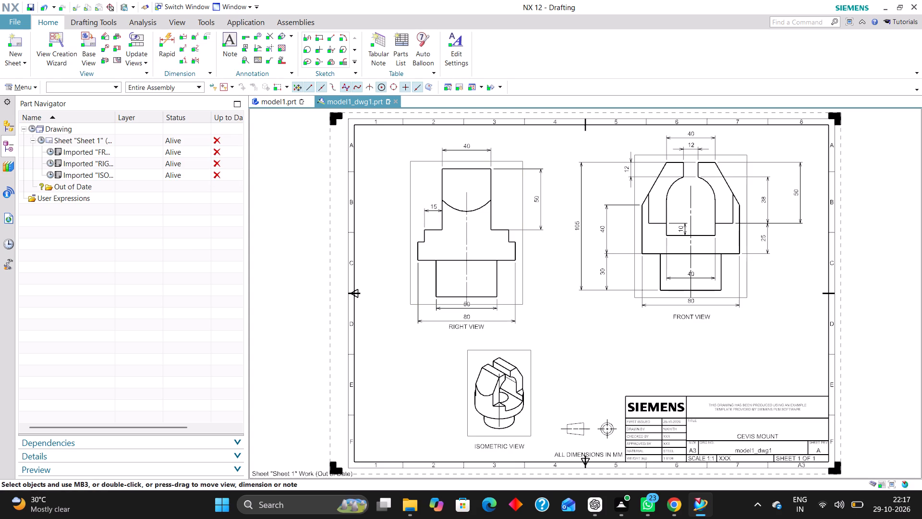
Update the out-of-date drawing sheet and its views.
click(32, 128)
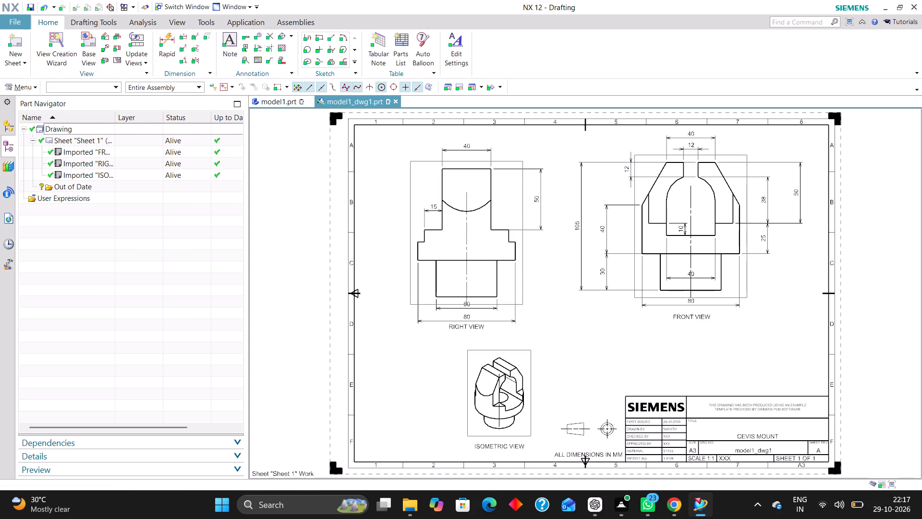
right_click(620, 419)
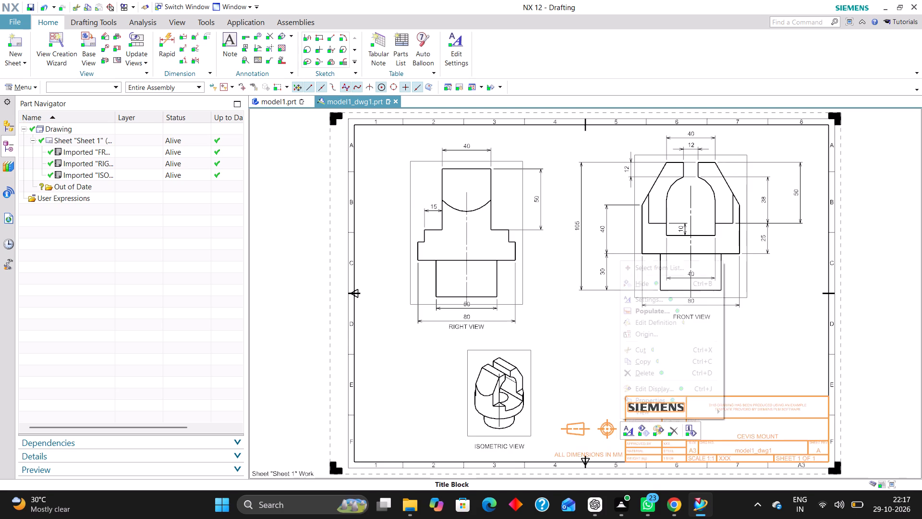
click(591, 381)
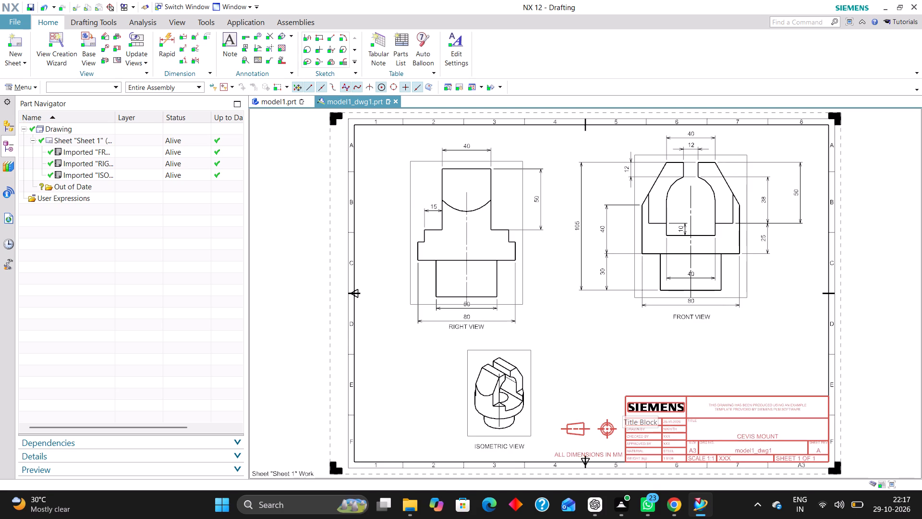
Filter the selection to dimensions, select all of them on the sheet and move them to layer 223.
click(75, 84)
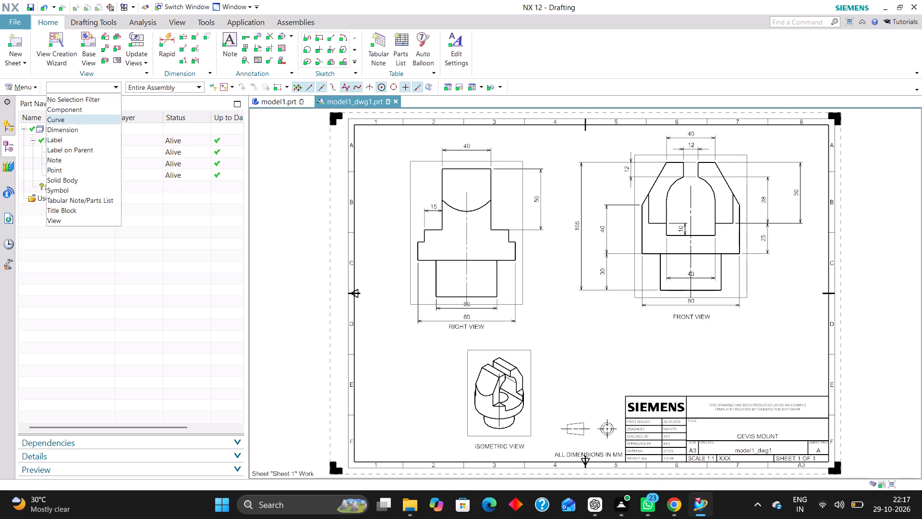
click(77, 129)
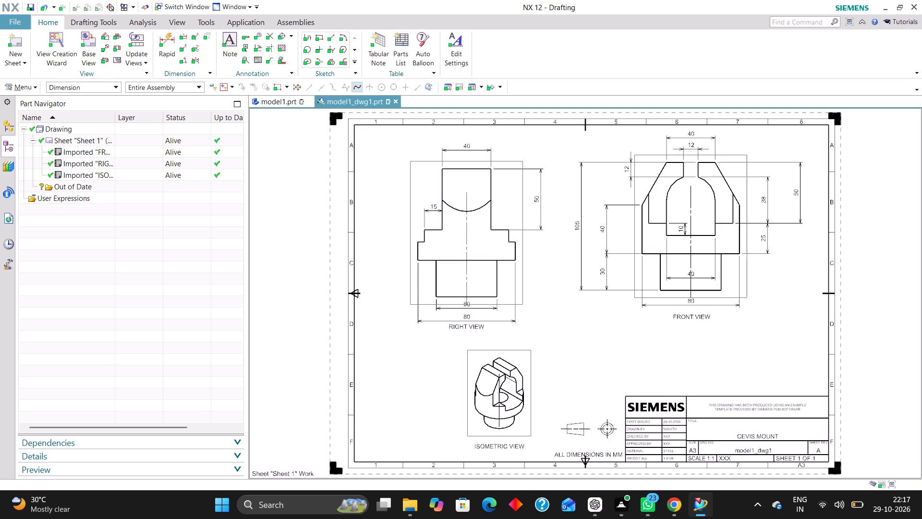
key(ctrl+a)
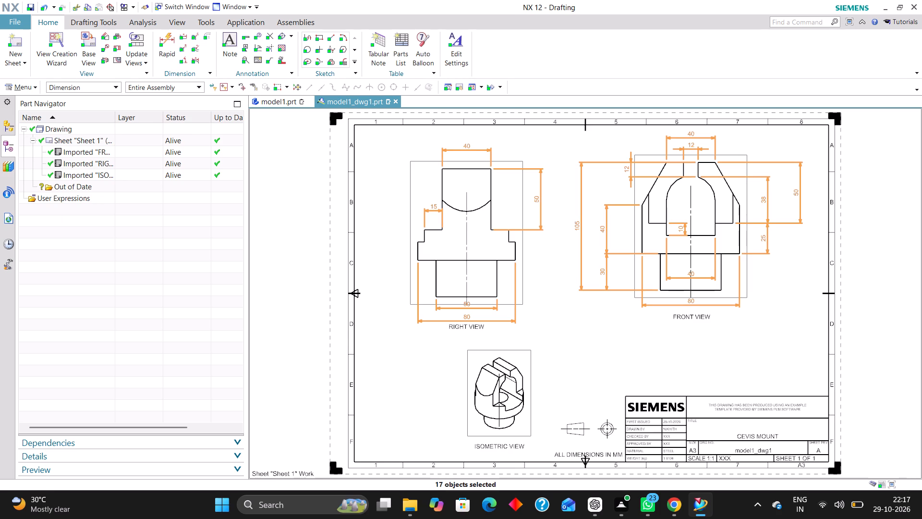
key(ctrl+j)
text(223)
key(Return)
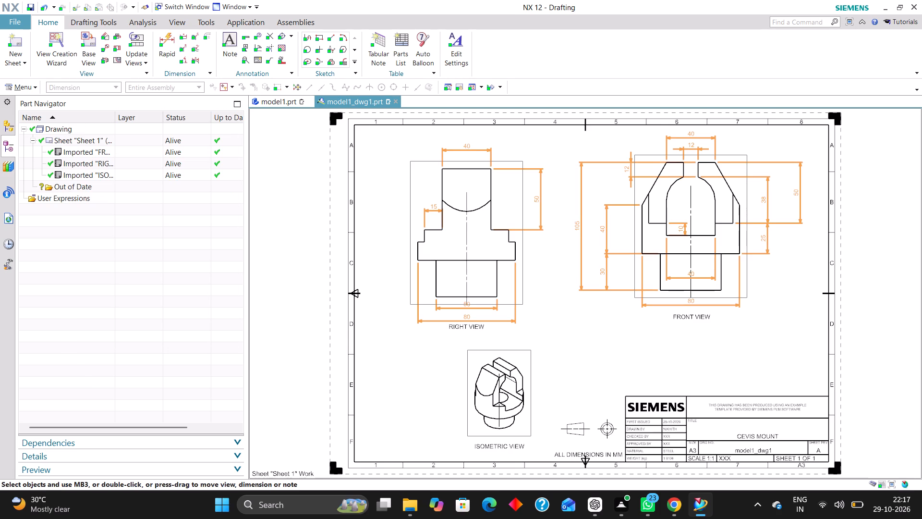
Filter the selection to notes, select all of them on the sheet and move them to layer 224.
click(104, 89)
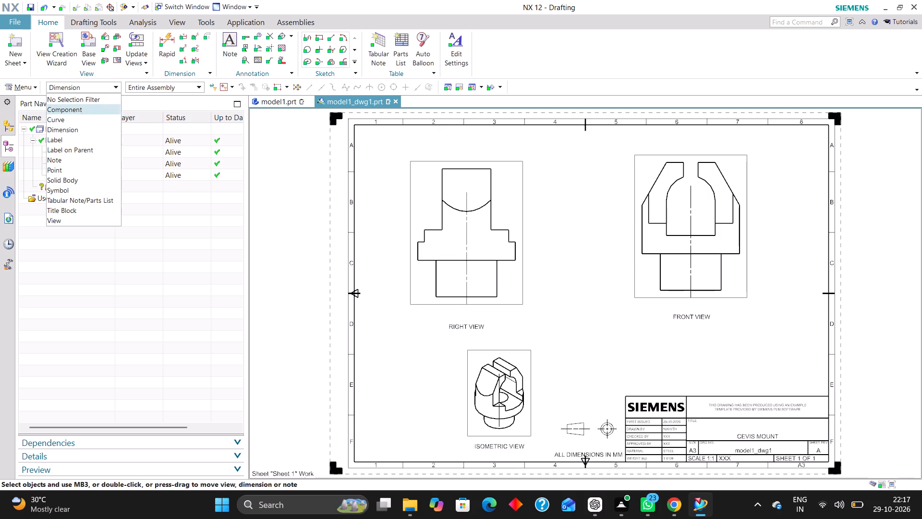
click(74, 162)
key(ctrl+a)
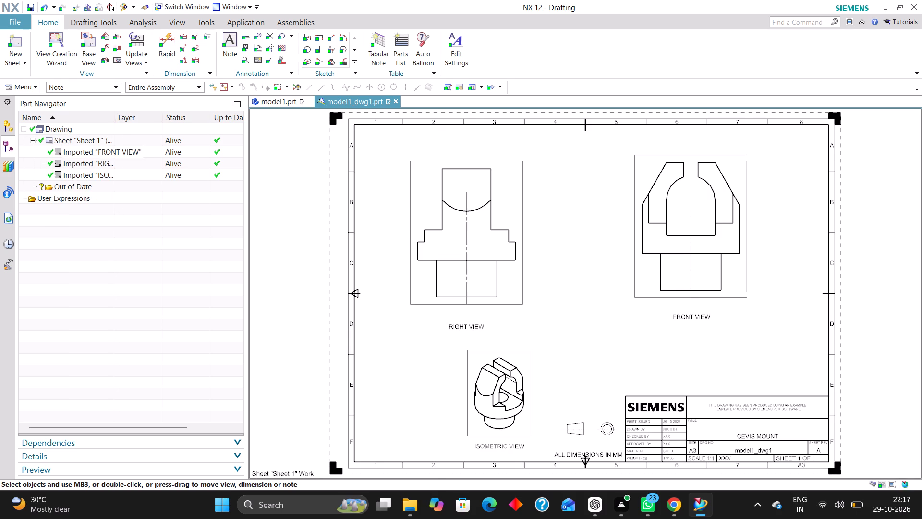
key(ctrl+j)
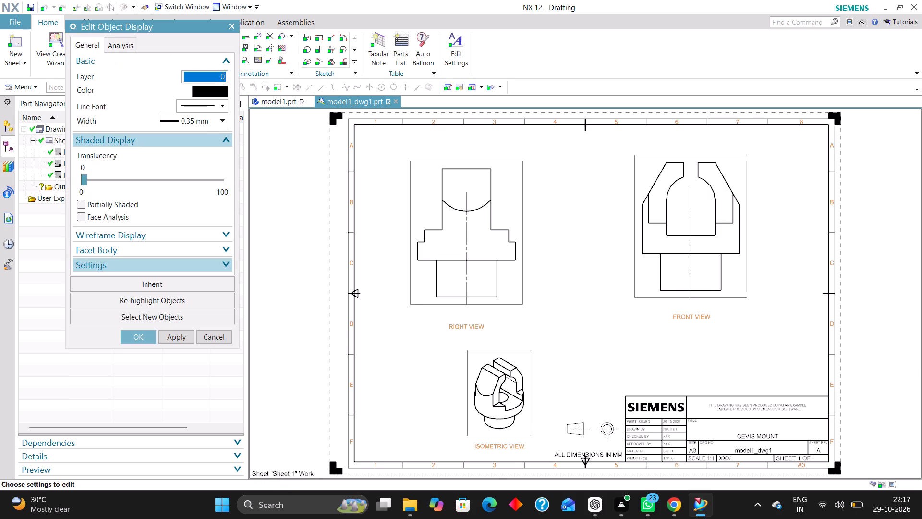
text(224)
key(Return)
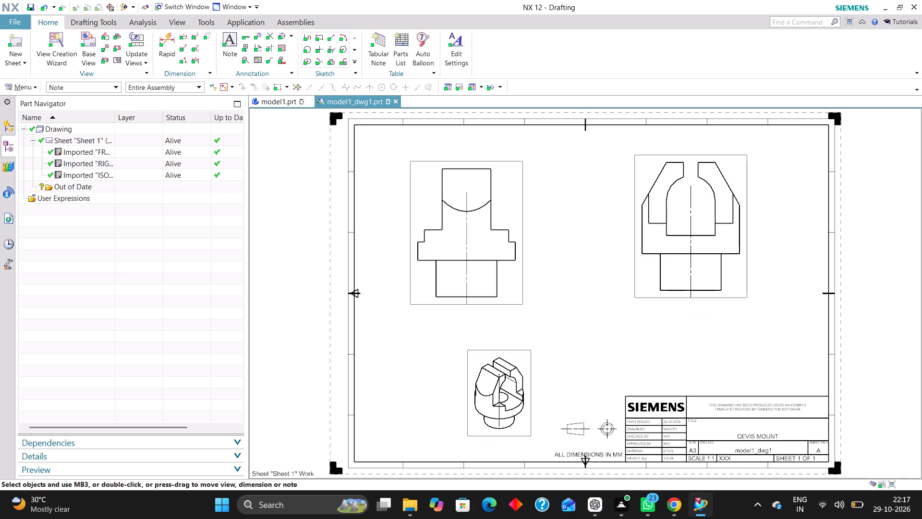
Filter the selection to symbols, select all centerlines and corner symbols, and move them to layer 225.
click(104, 84)
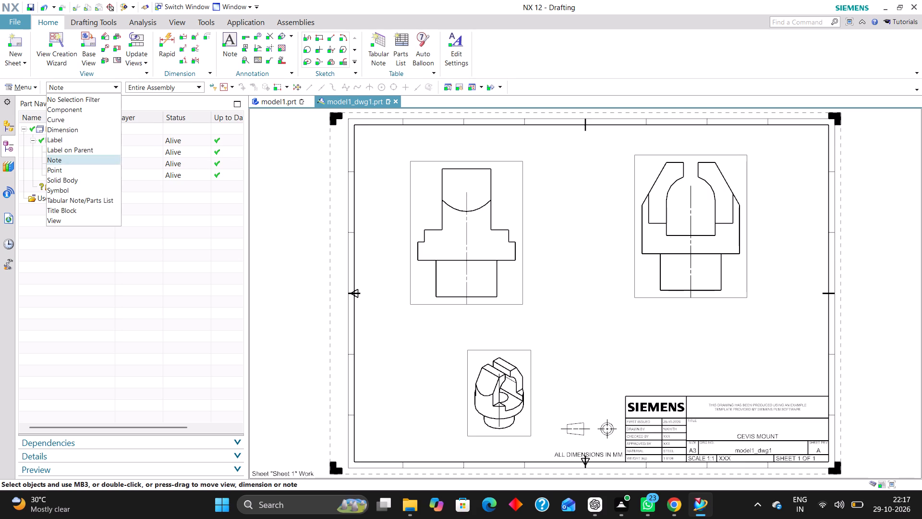
click(74, 189)
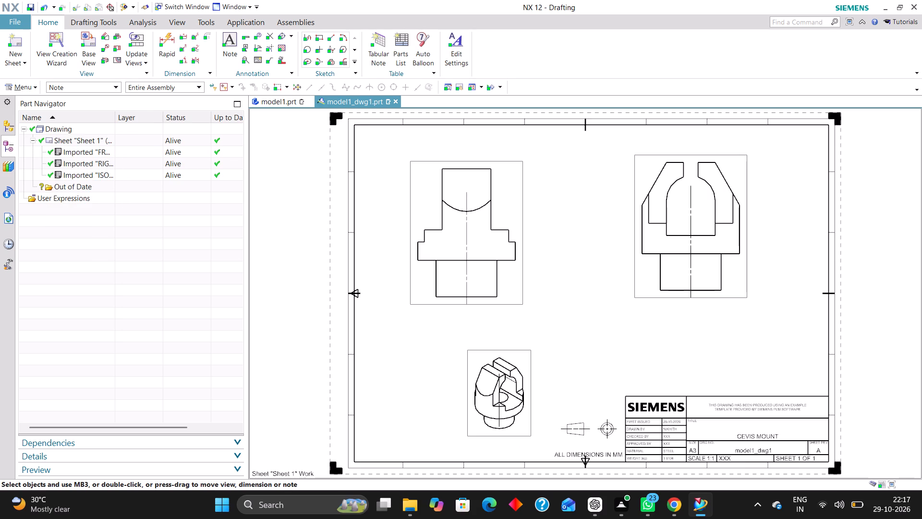
key(ctrl+a)
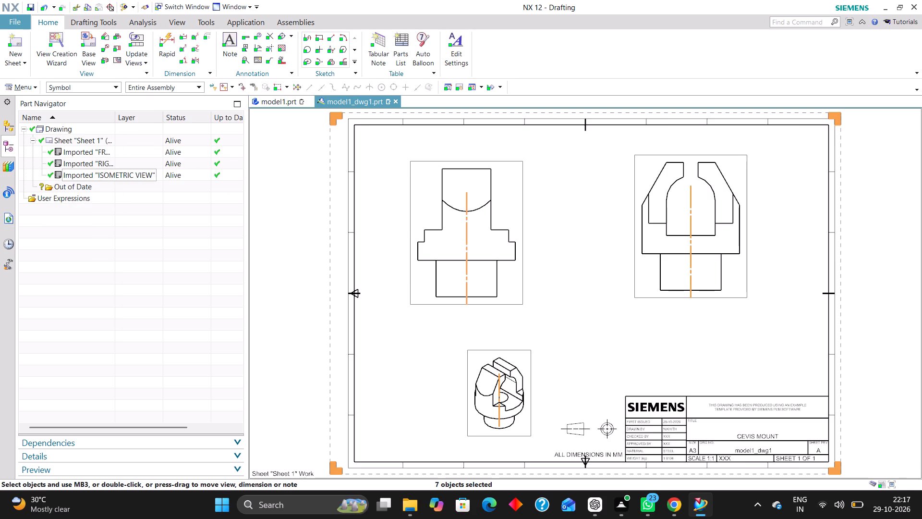
key(ctrl+j)
text(225)
key(Return)
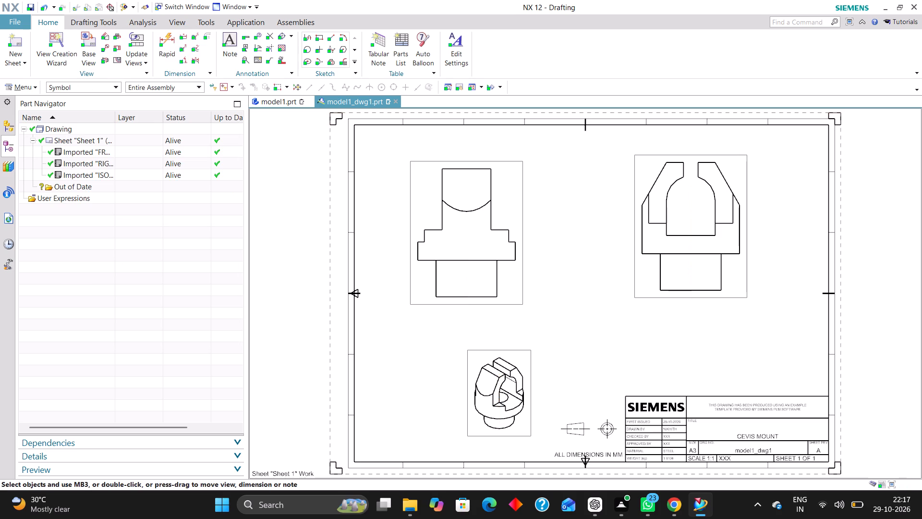
Turn on all layers in Layer Settings and set every layer except work layer 2 to visible only.
key(ctrl+l)
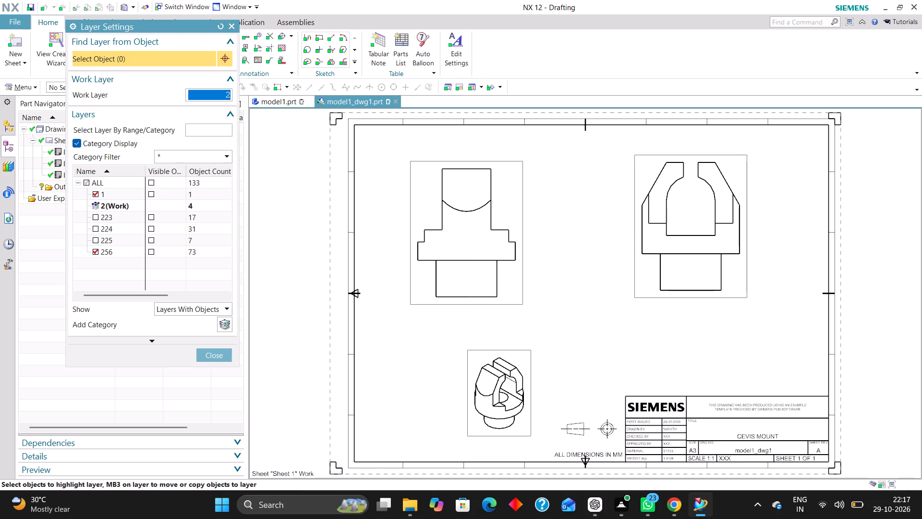
click(85, 181)
click(151, 184)
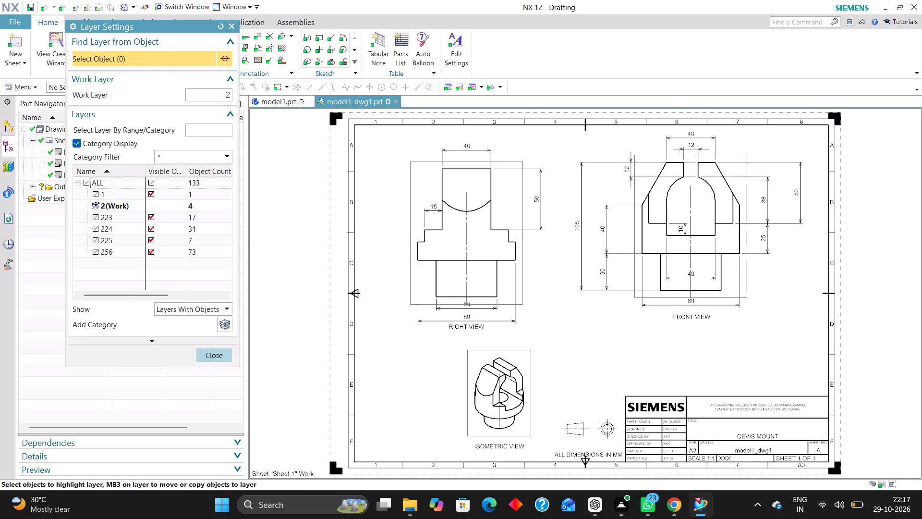
click(212, 354)
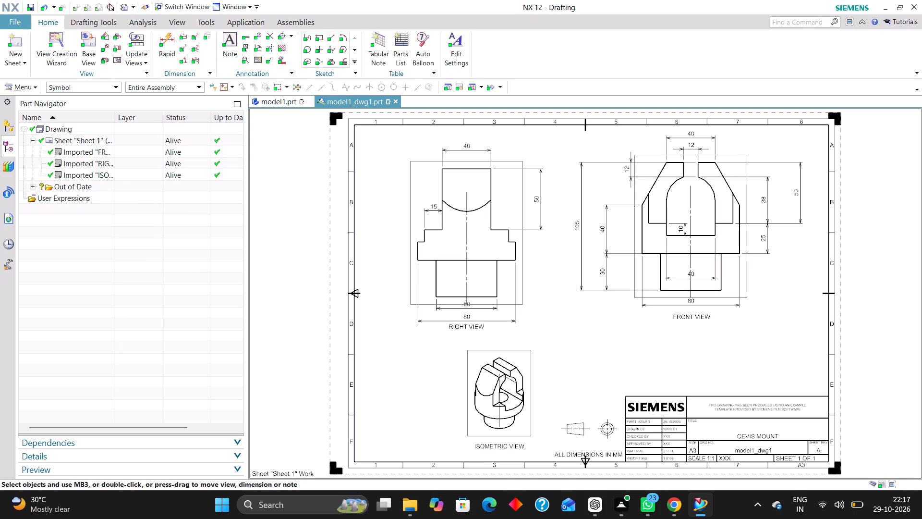
right_drag(600, 318, 579, 355)
Switch to the model1.prt solid model and bring up the developer tools.
click(278, 102)
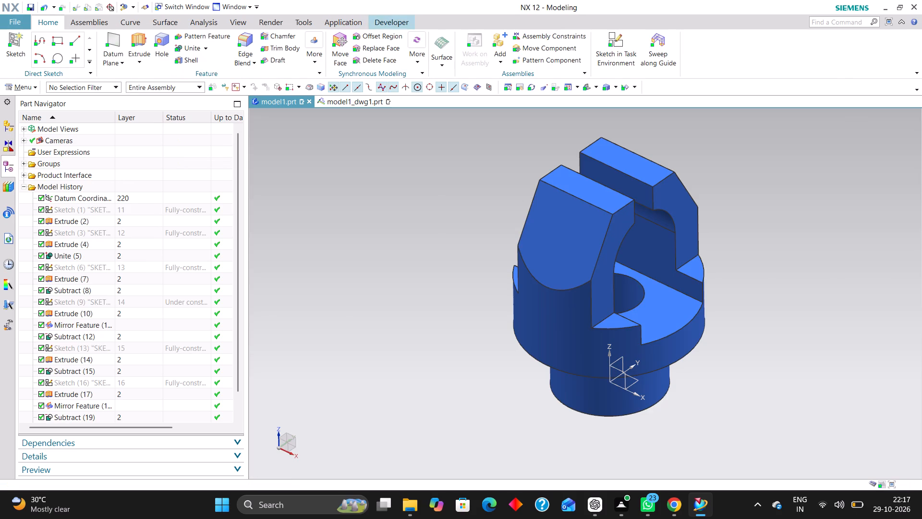
click(400, 25)
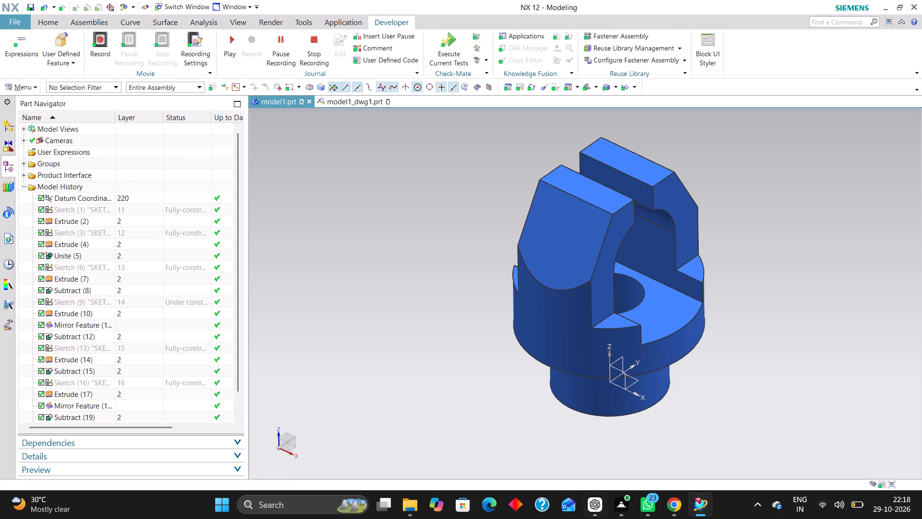